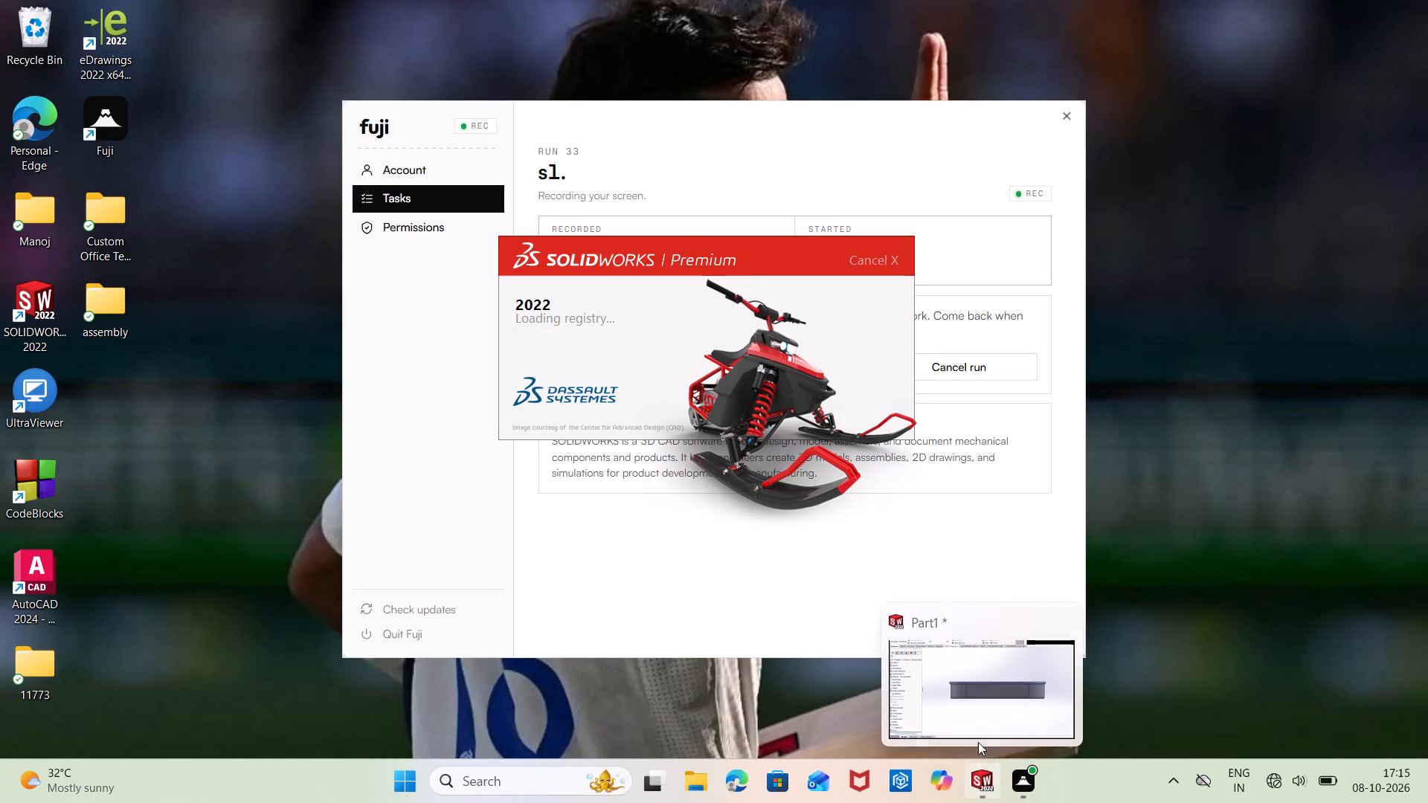
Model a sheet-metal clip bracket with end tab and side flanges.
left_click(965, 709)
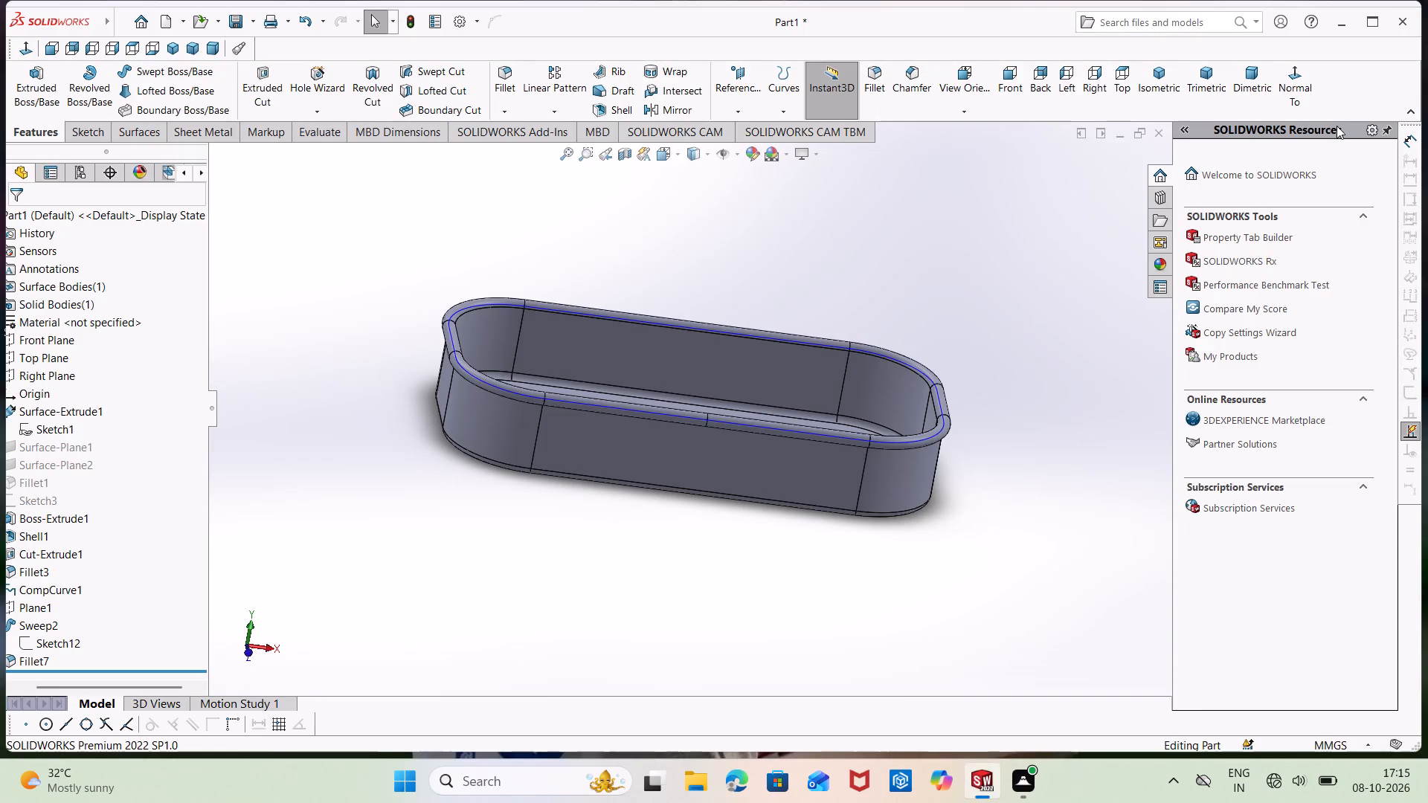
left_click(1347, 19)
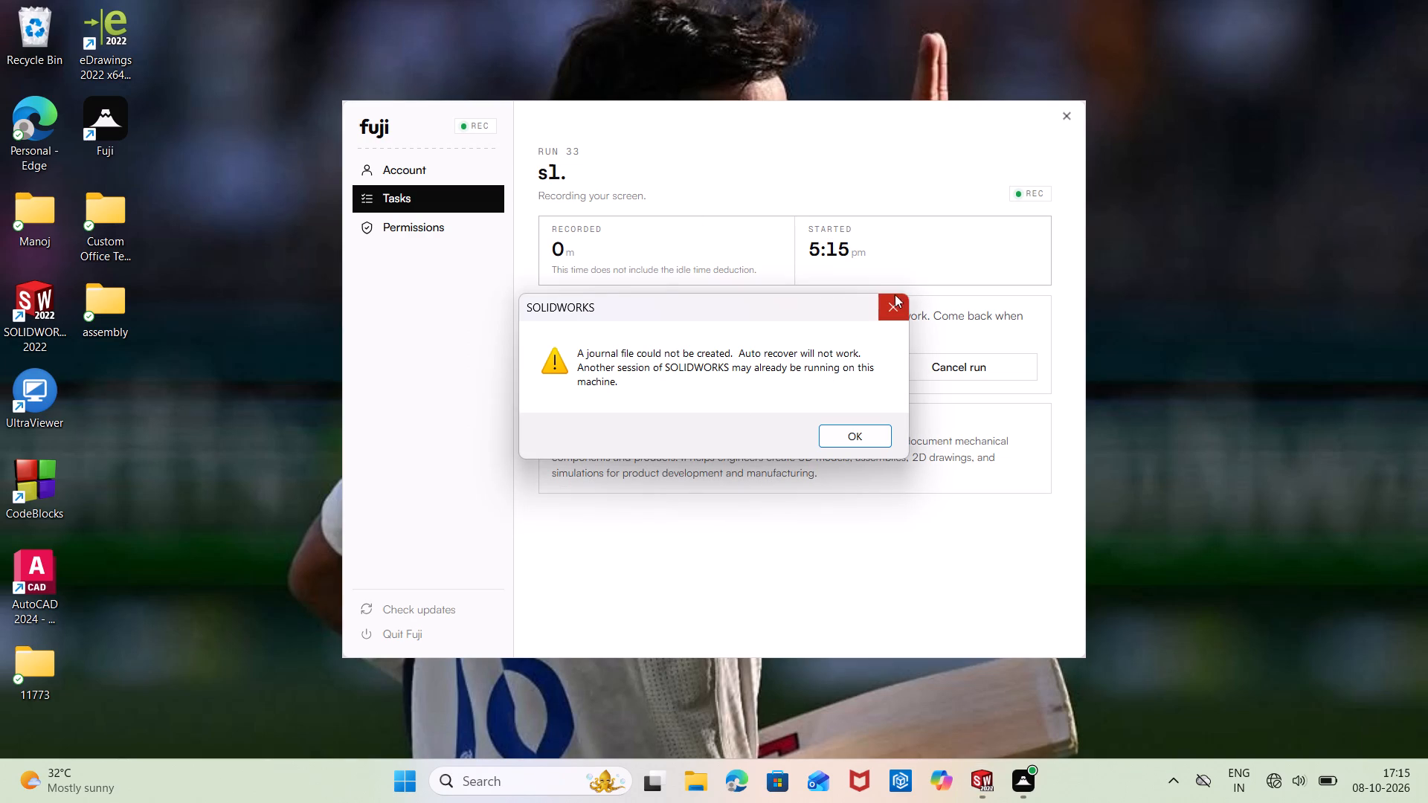
Dismiss the journal file message and launch a new SOLIDWORKS 2022 session from the desktop.
left_click(902, 301)
double_click(17, 287)
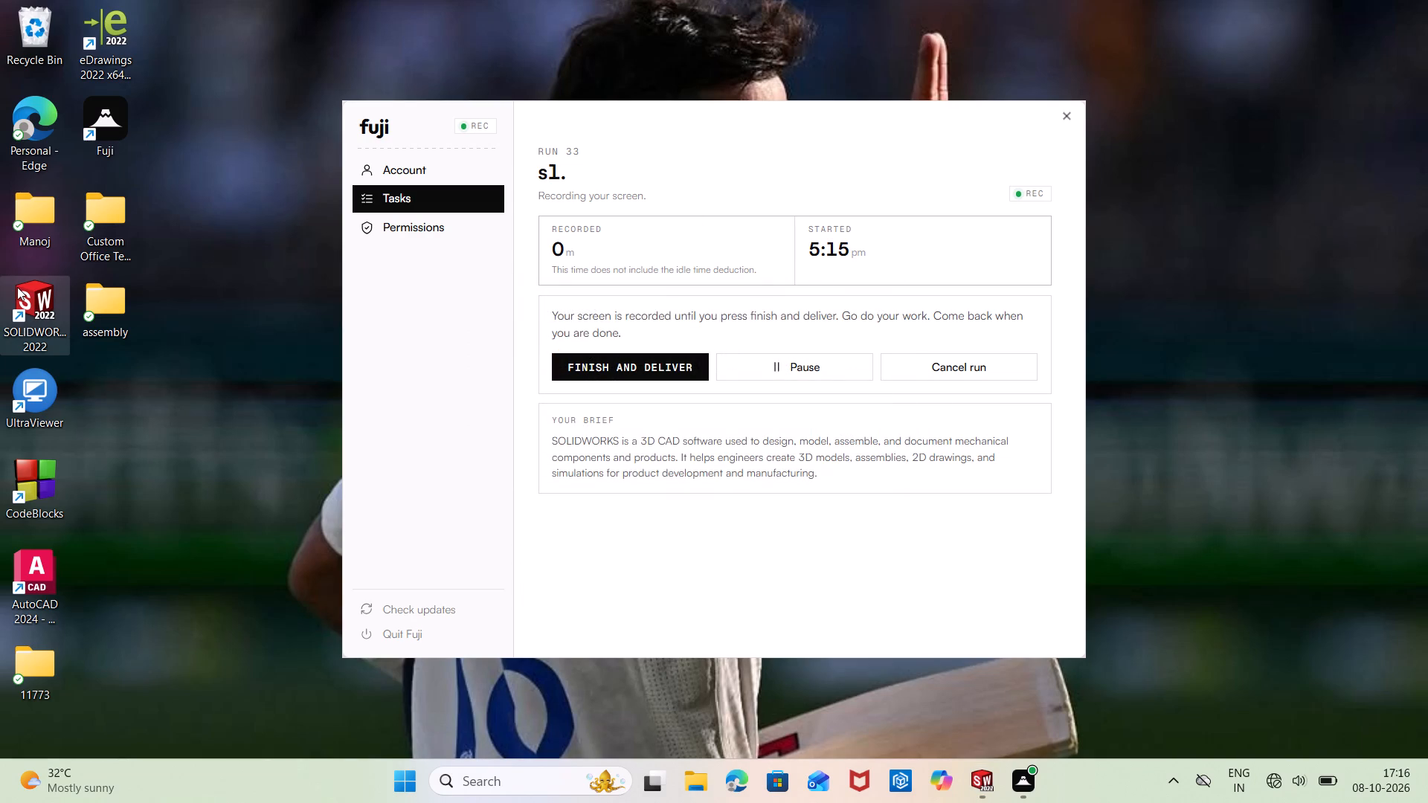
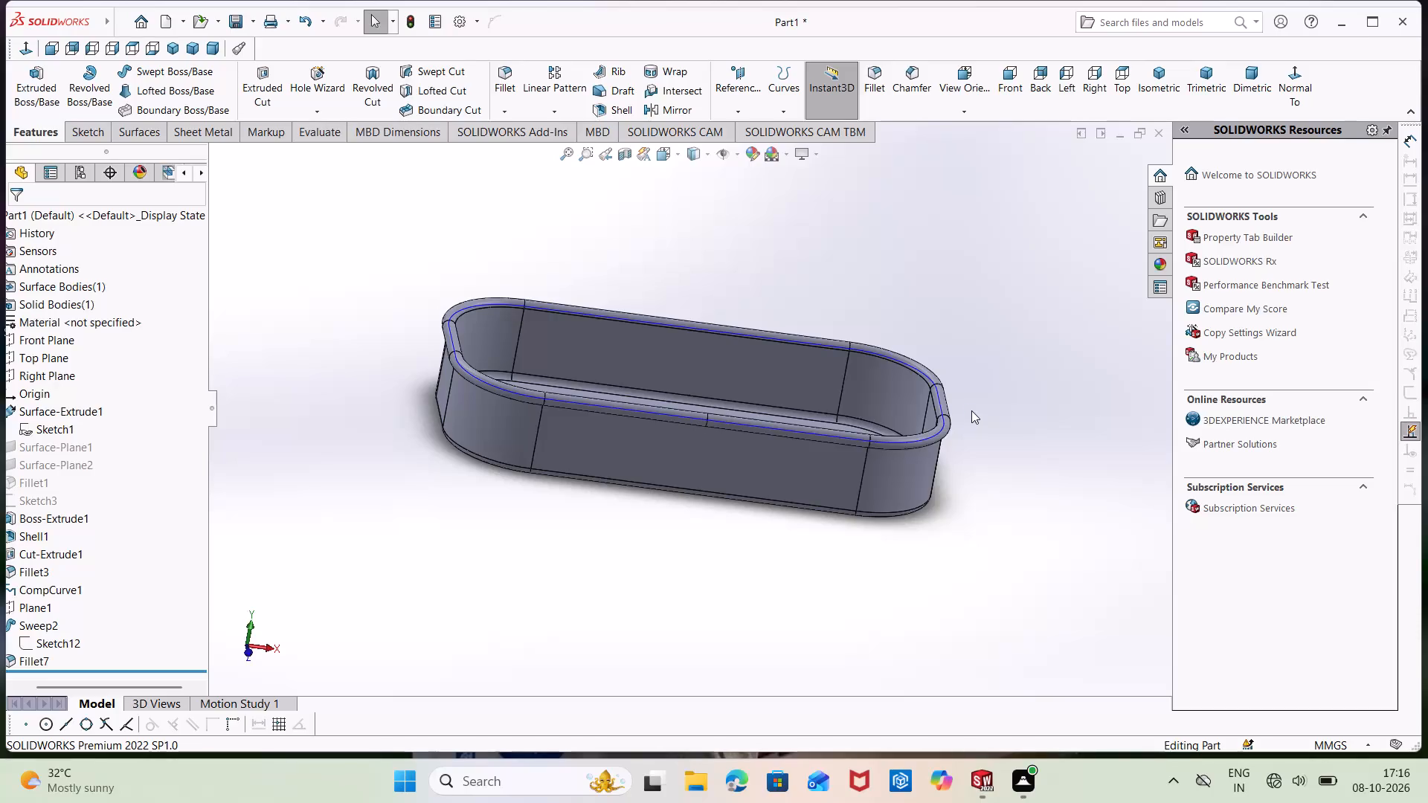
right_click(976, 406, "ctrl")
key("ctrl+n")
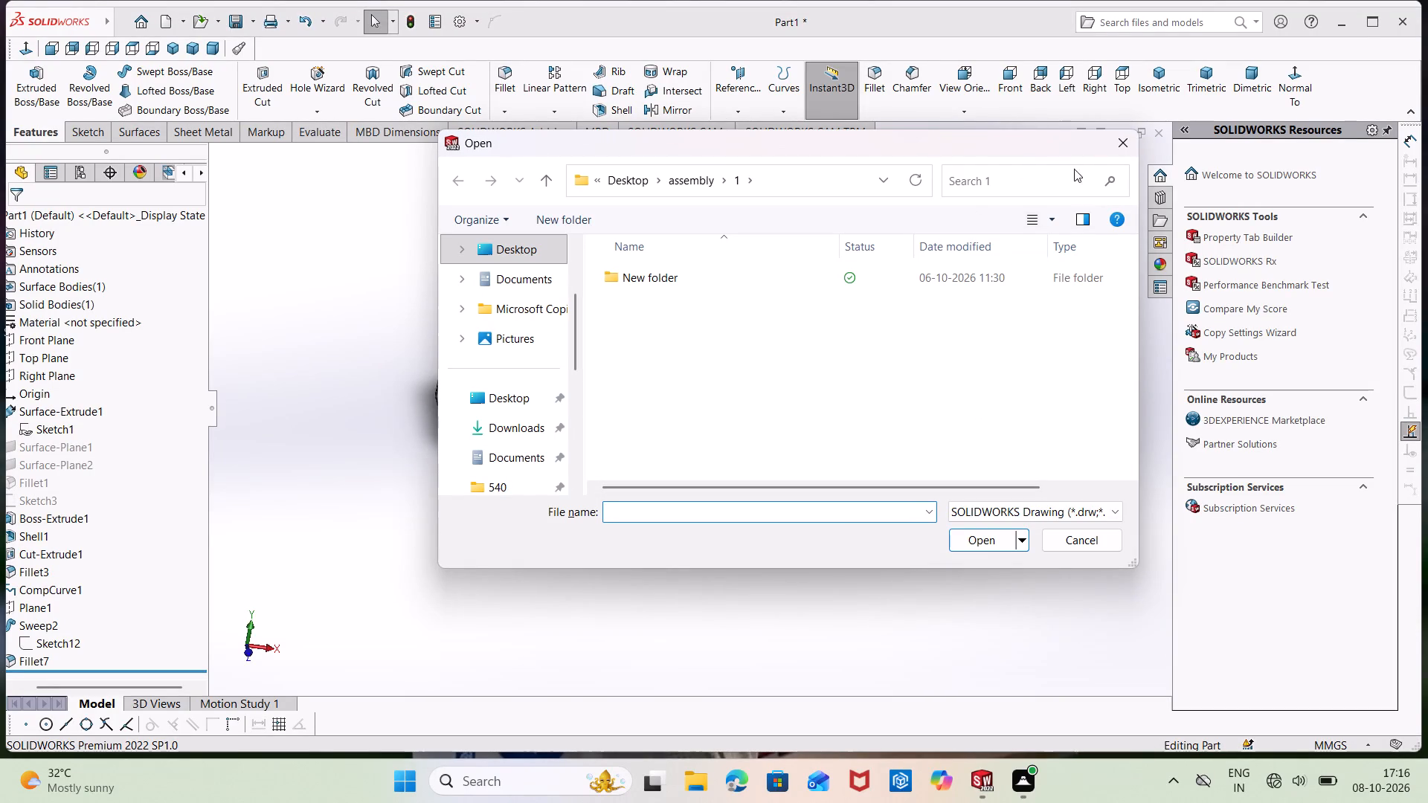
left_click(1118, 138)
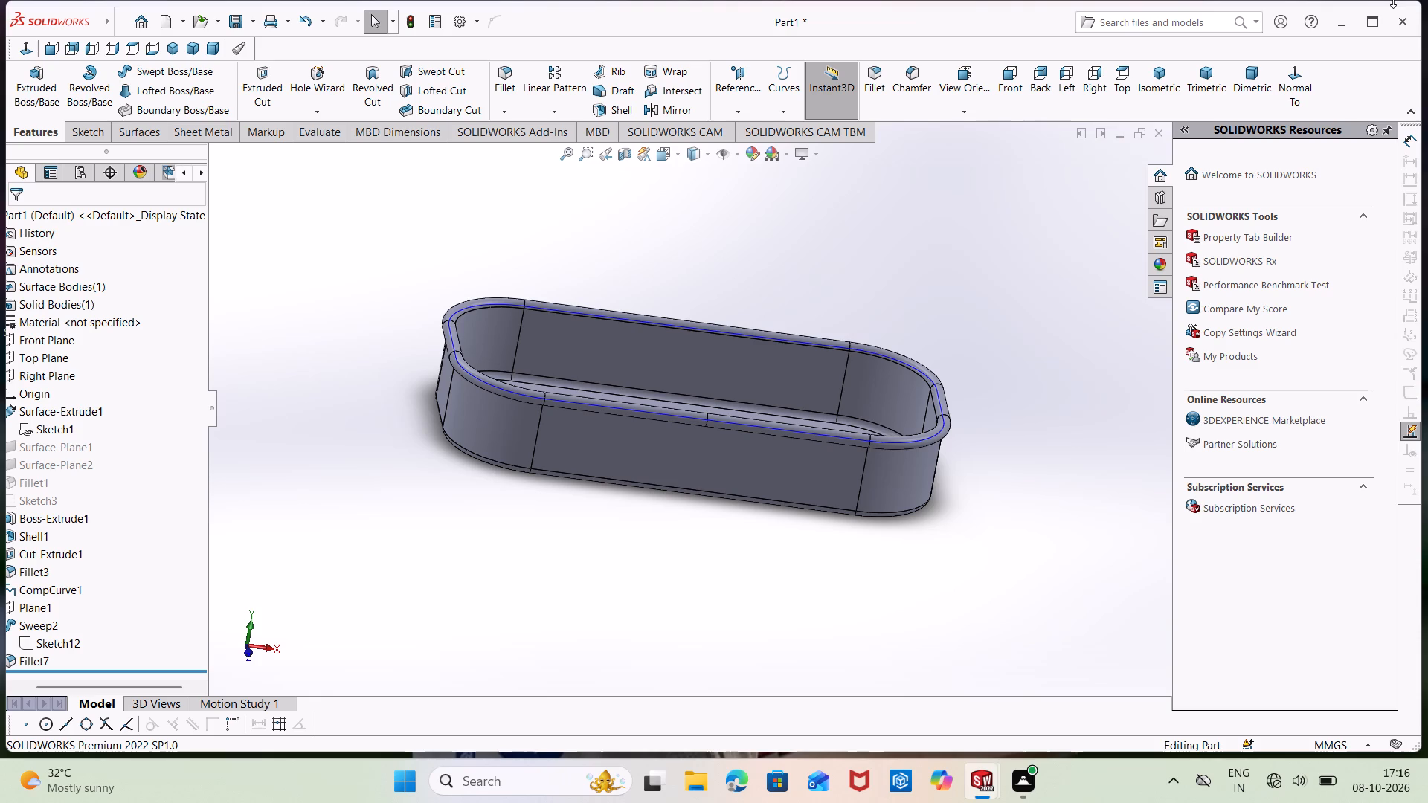
Close the SOLIDWORKS session that holds the modified Part1 tray model.
left_click(1408, 20)
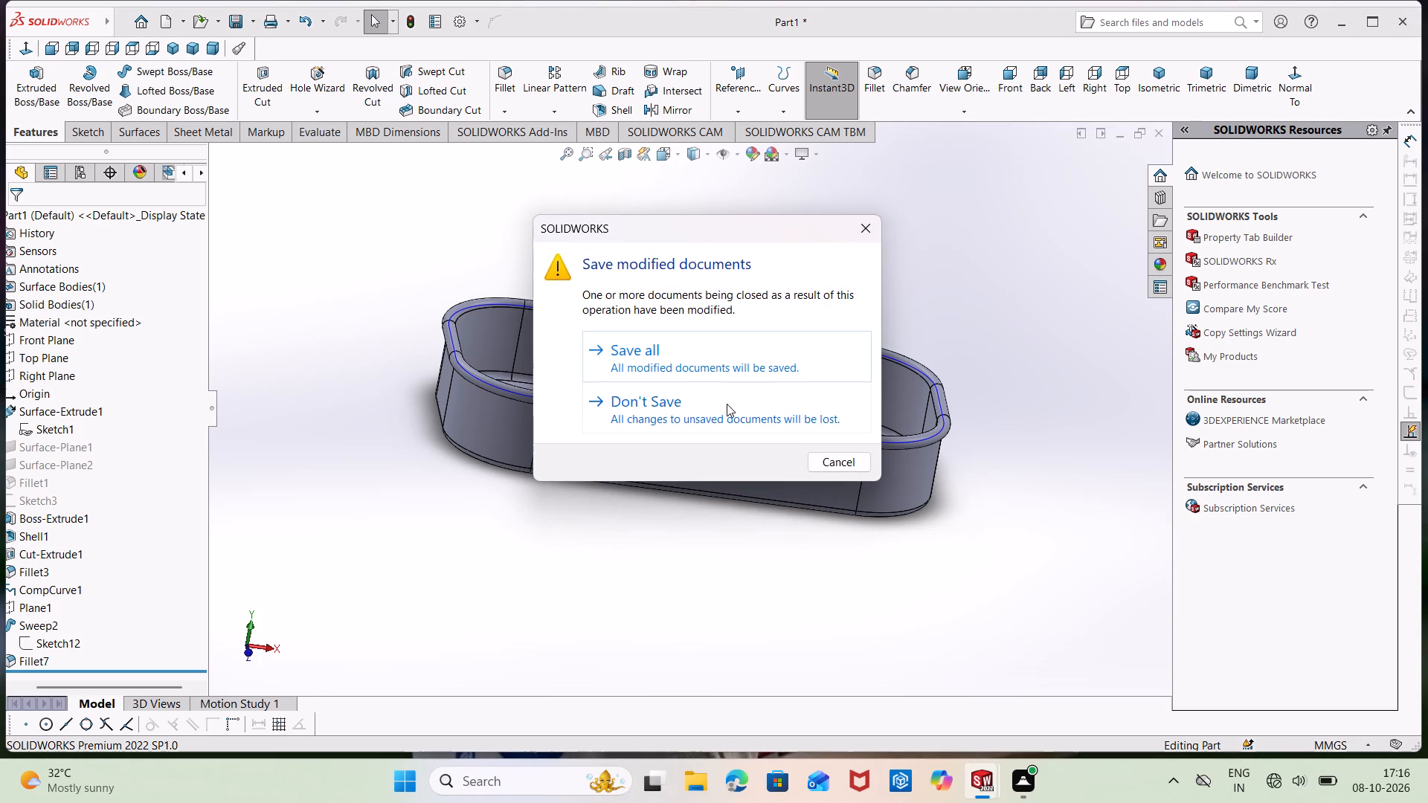
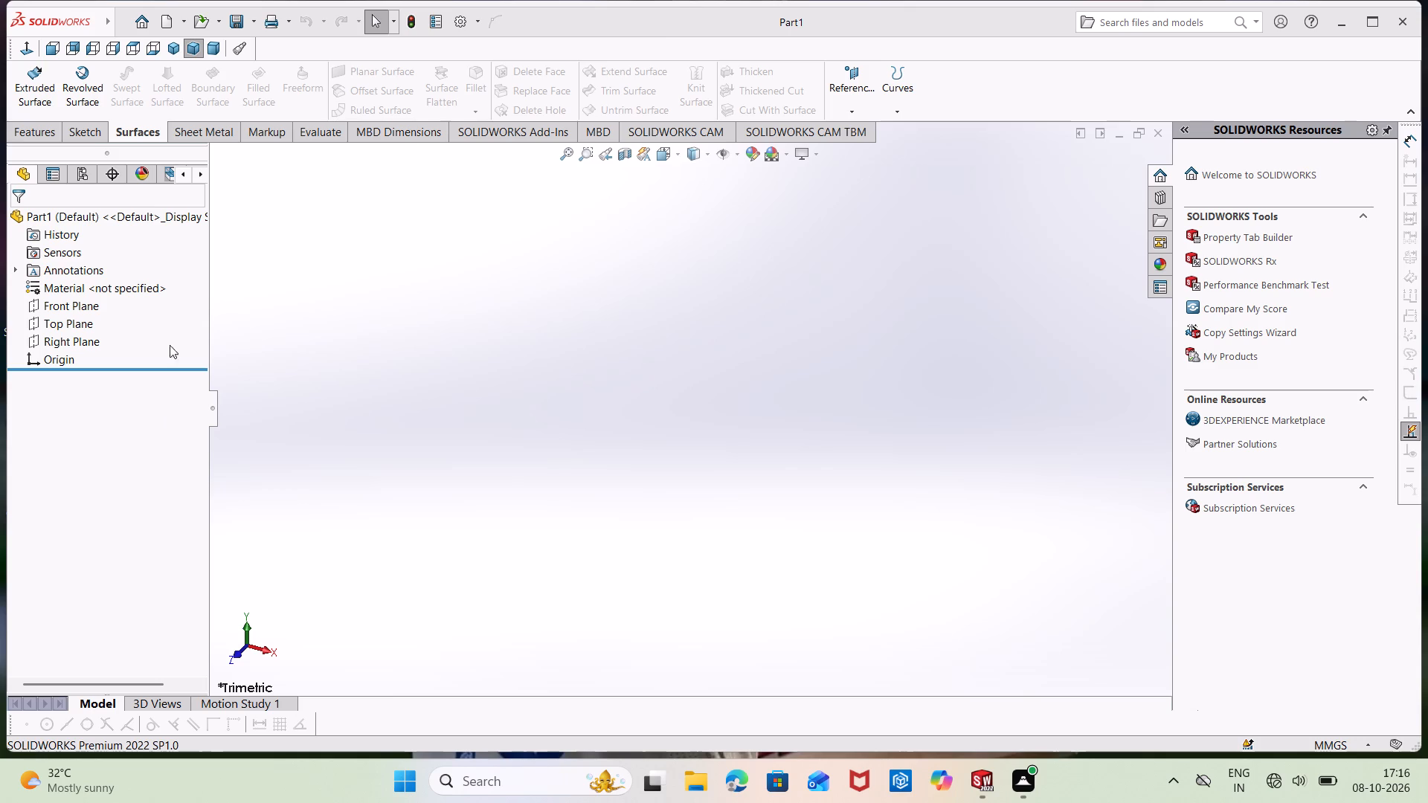
Start a new 2D sketch on the Front Plane of the empty part.
right_click(89, 310)
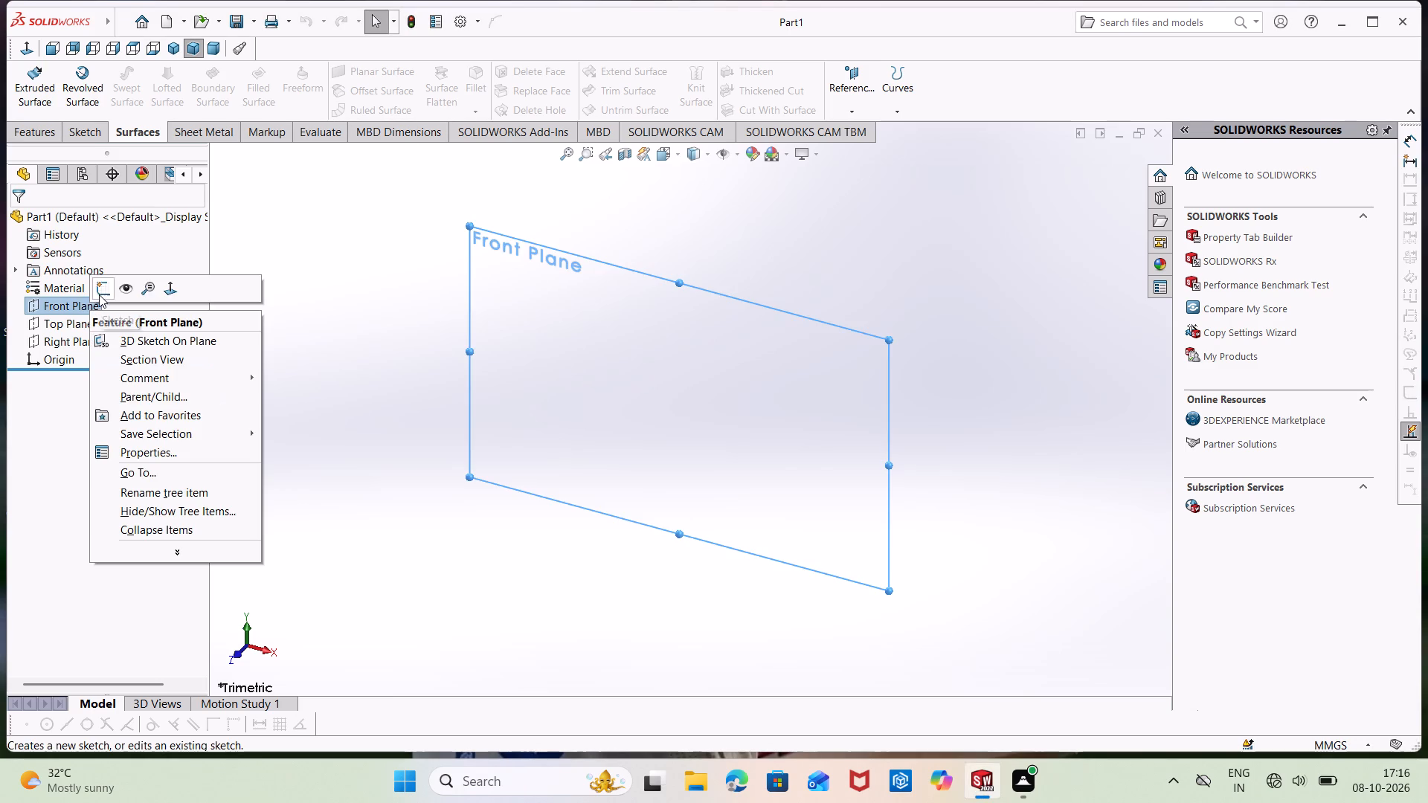
left_click(99, 294)
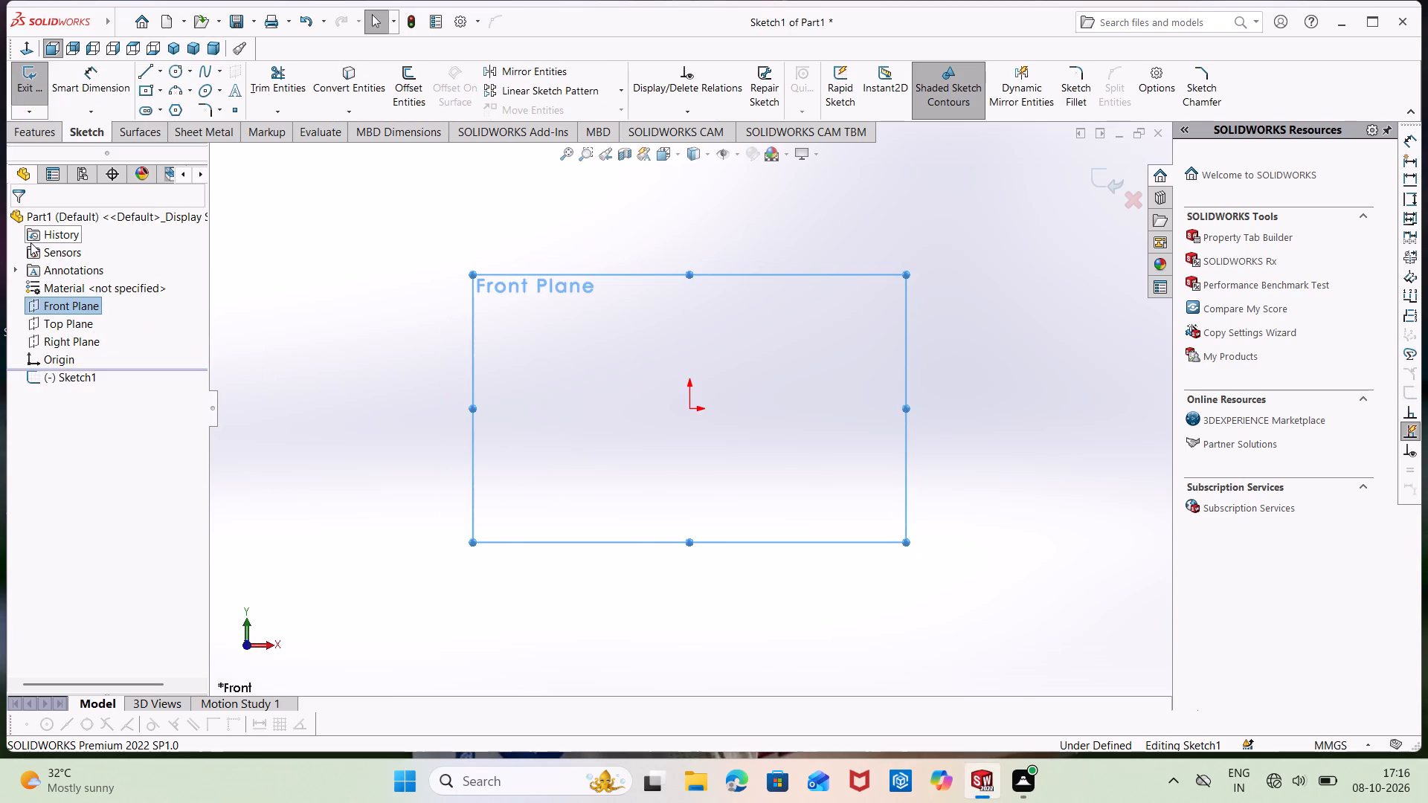
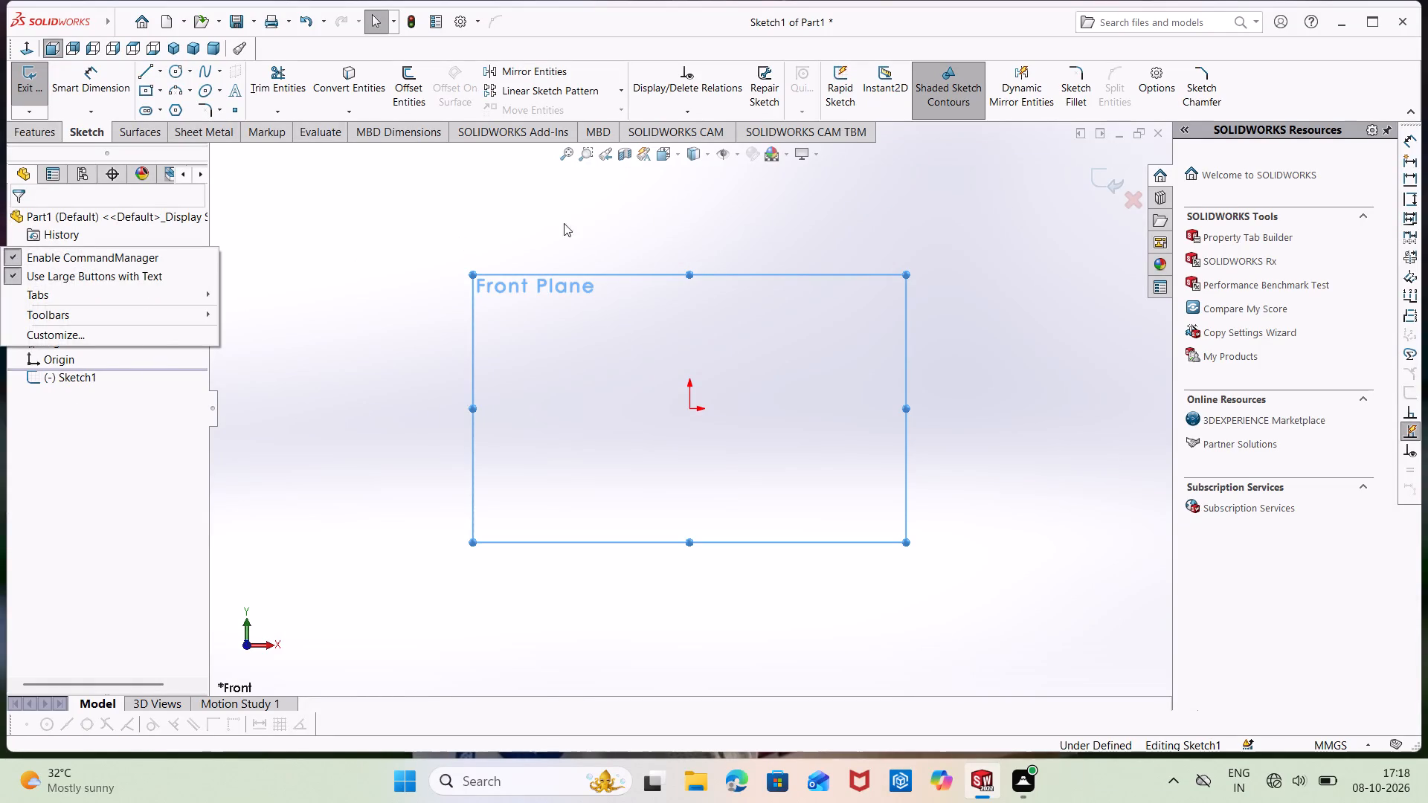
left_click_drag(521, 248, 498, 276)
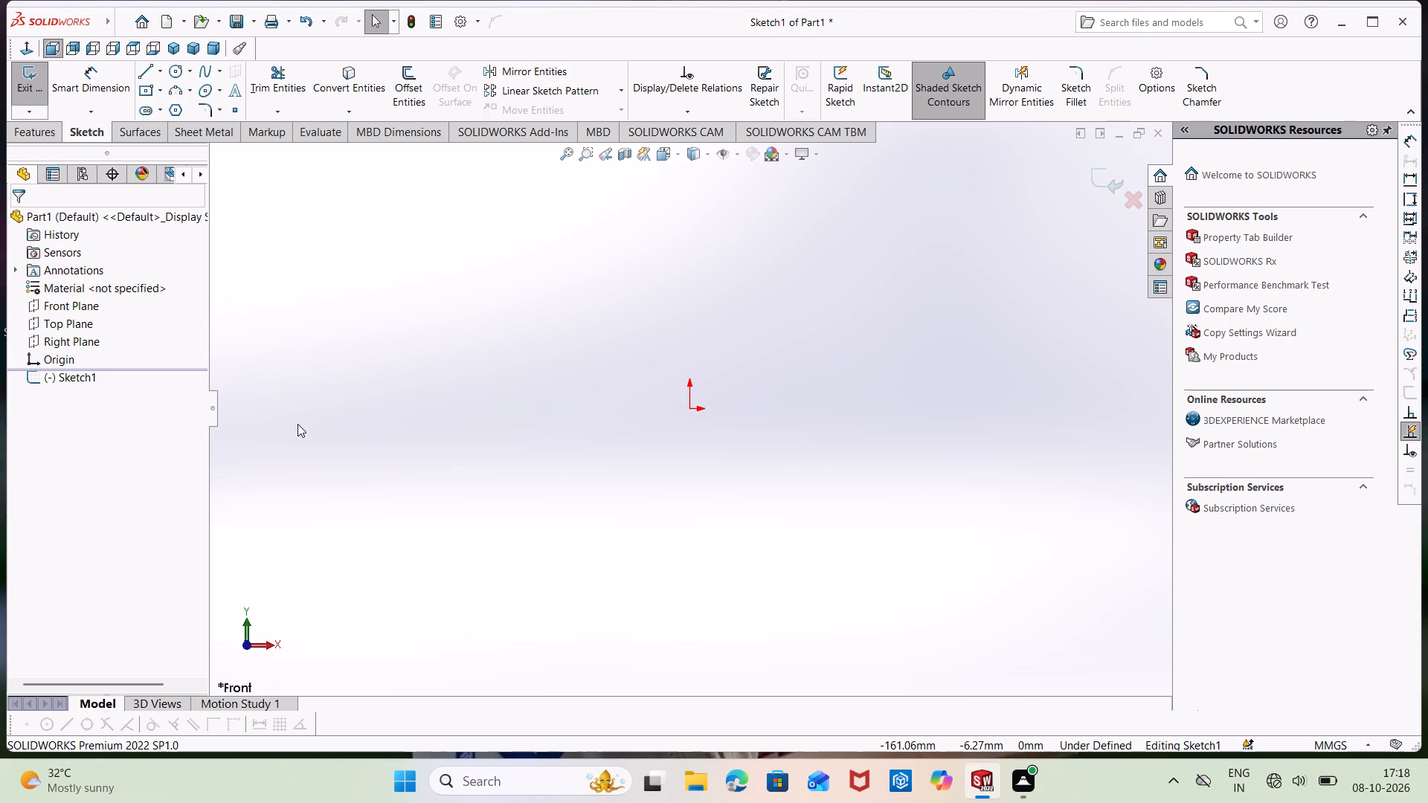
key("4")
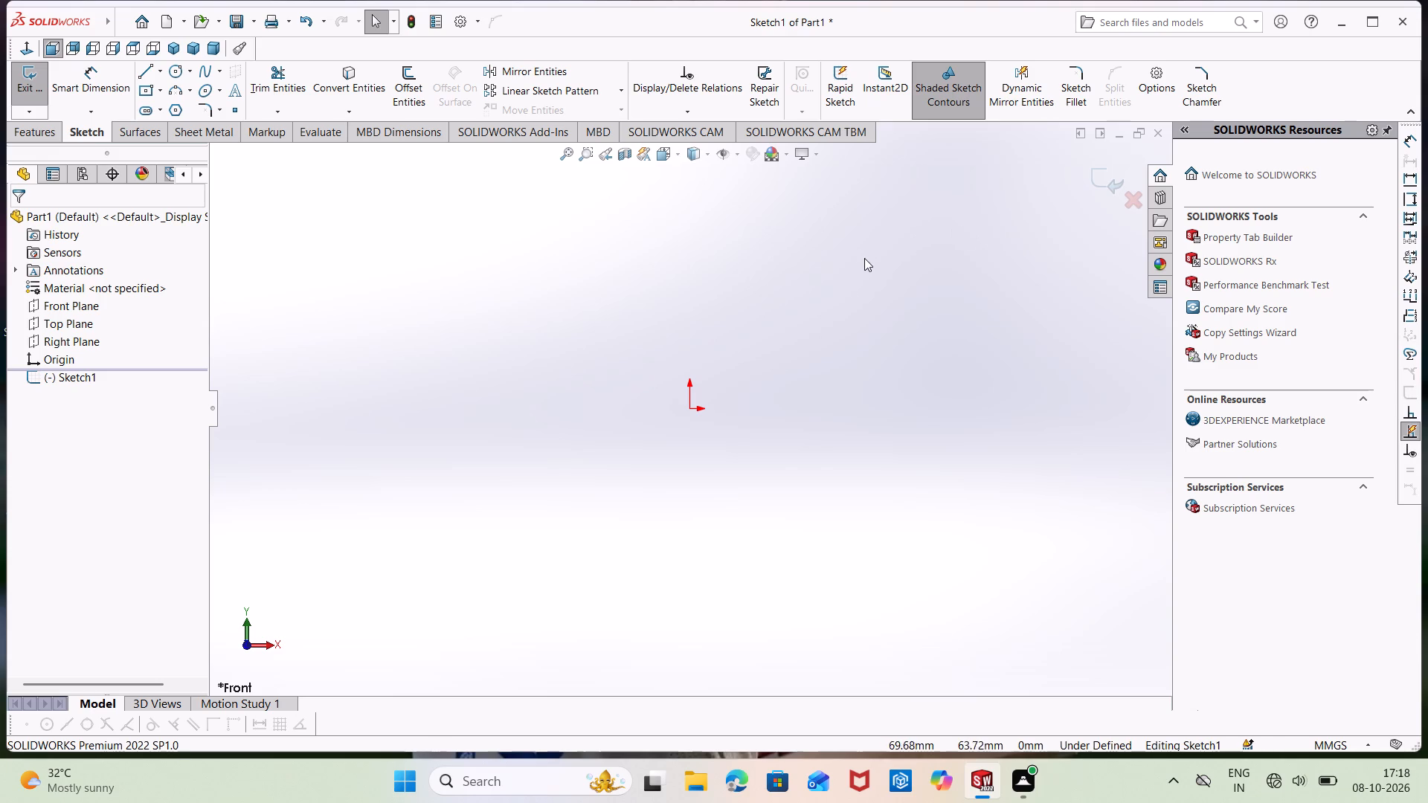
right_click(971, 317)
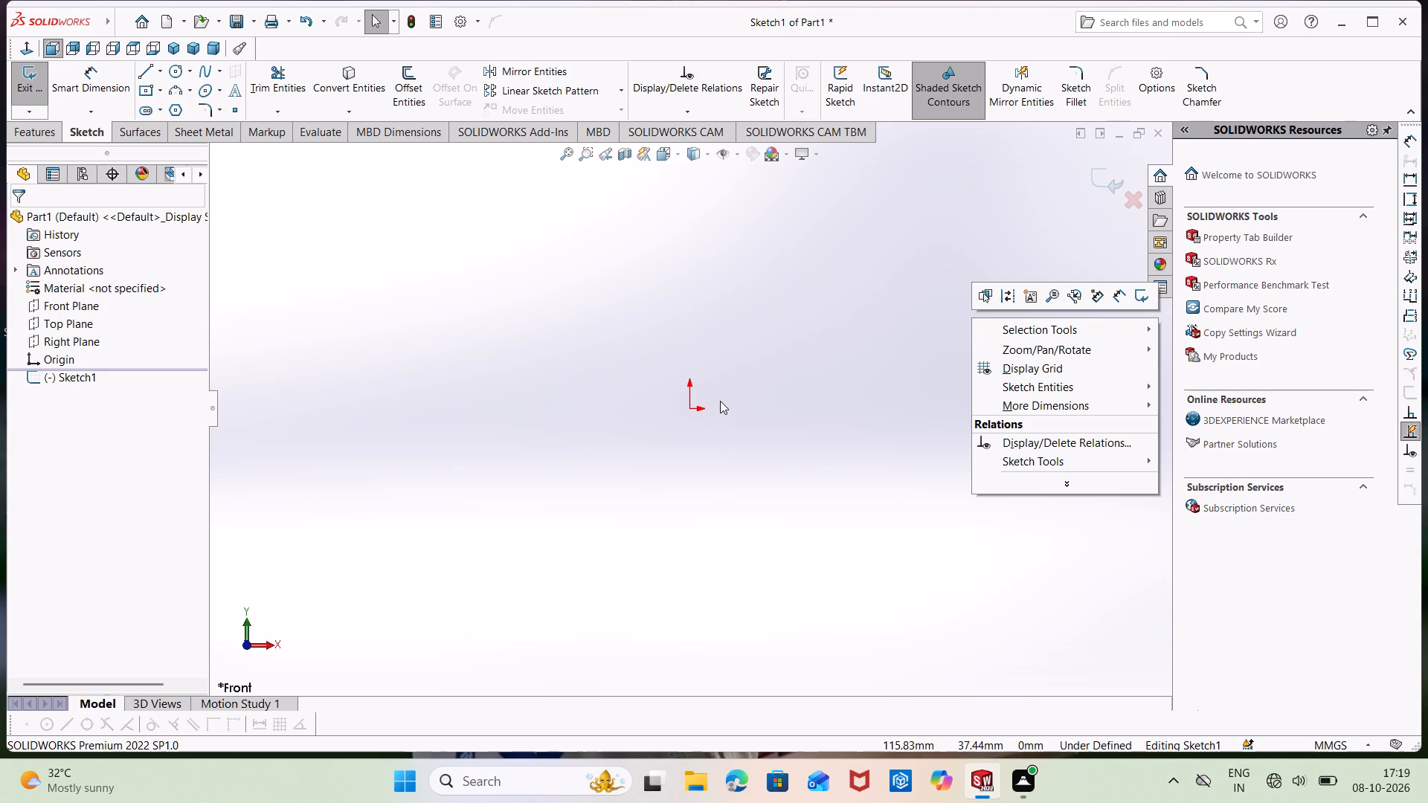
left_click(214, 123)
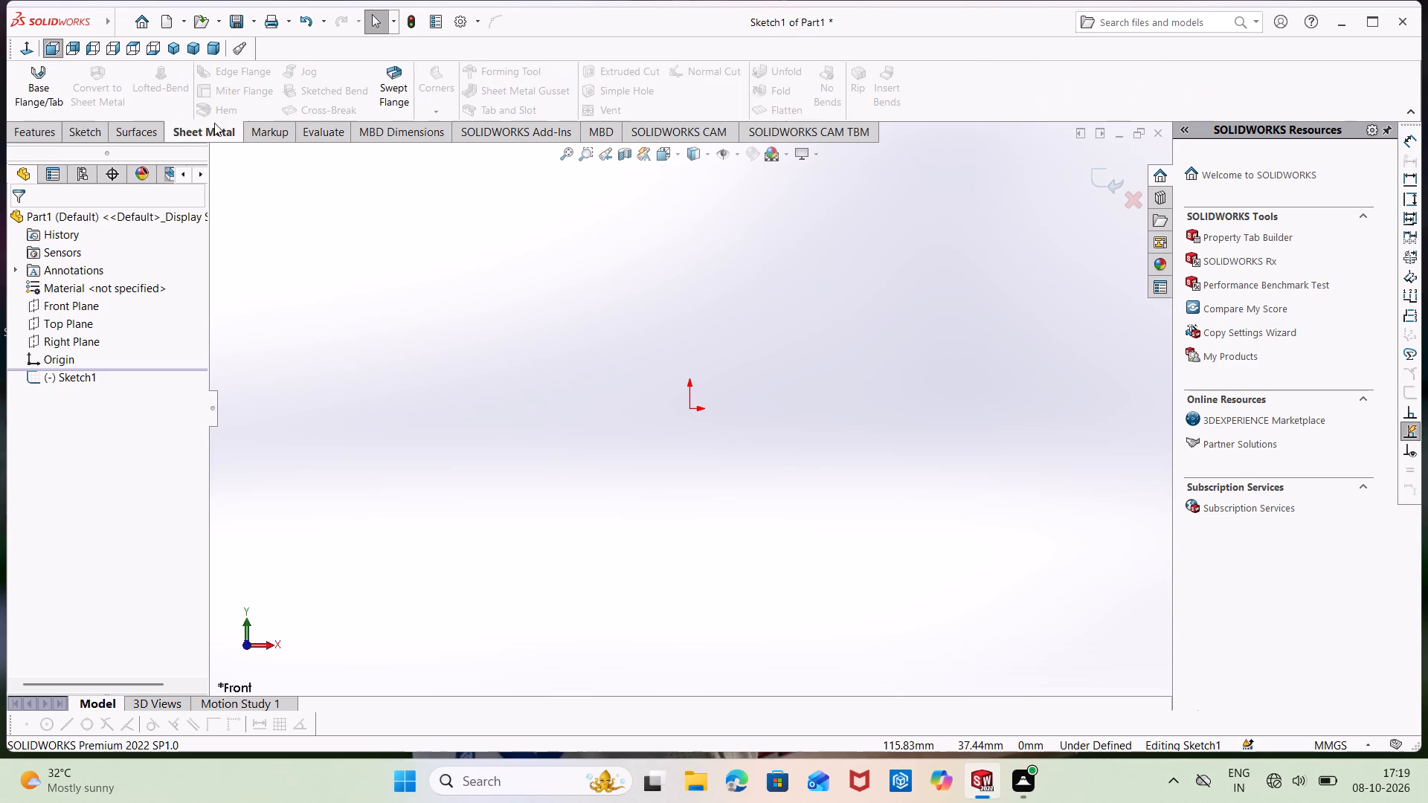
Leave the empty sketch and start a new sketch on the Front Plane.
right_click(55, 303)
left_click(68, 288)
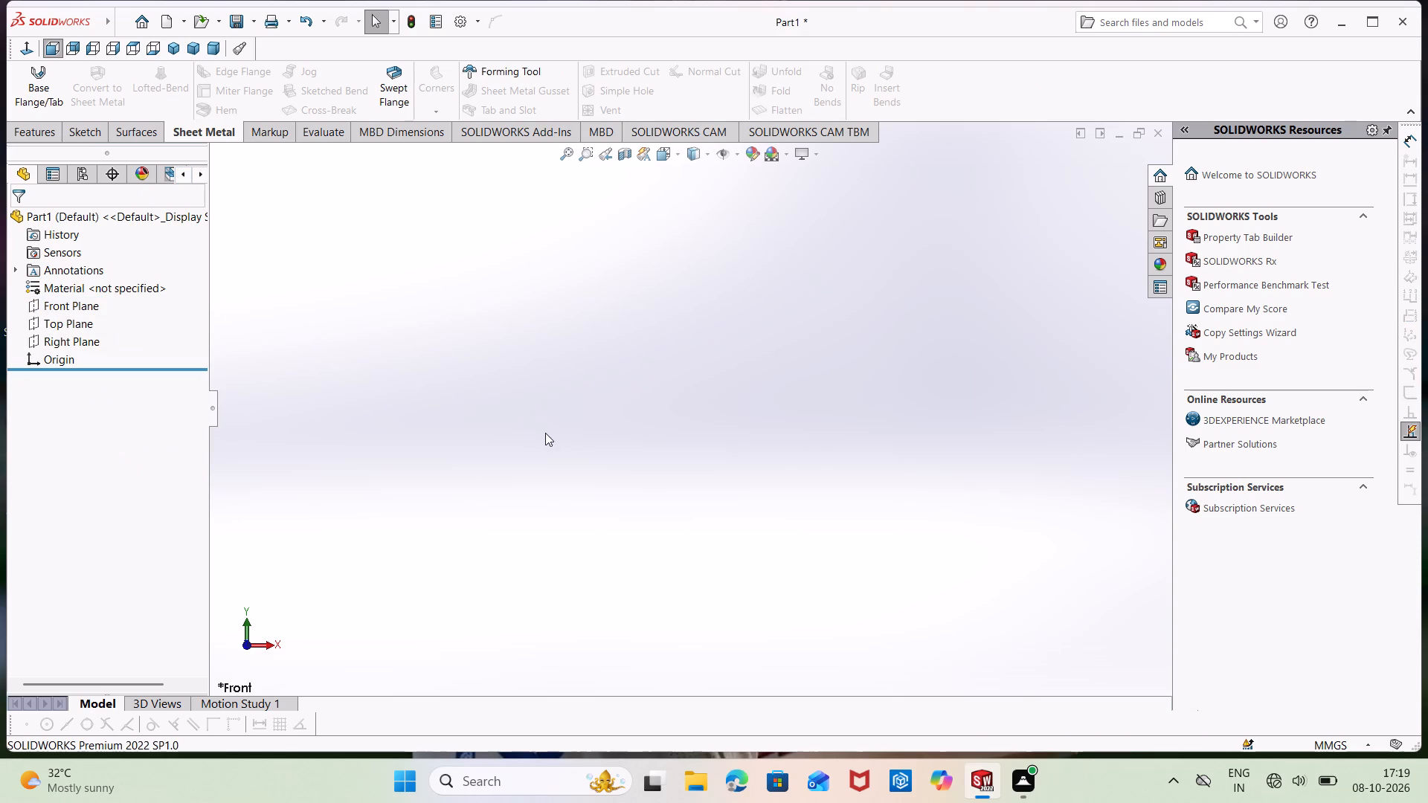
right_click_drag(543, 428, 530, 339)
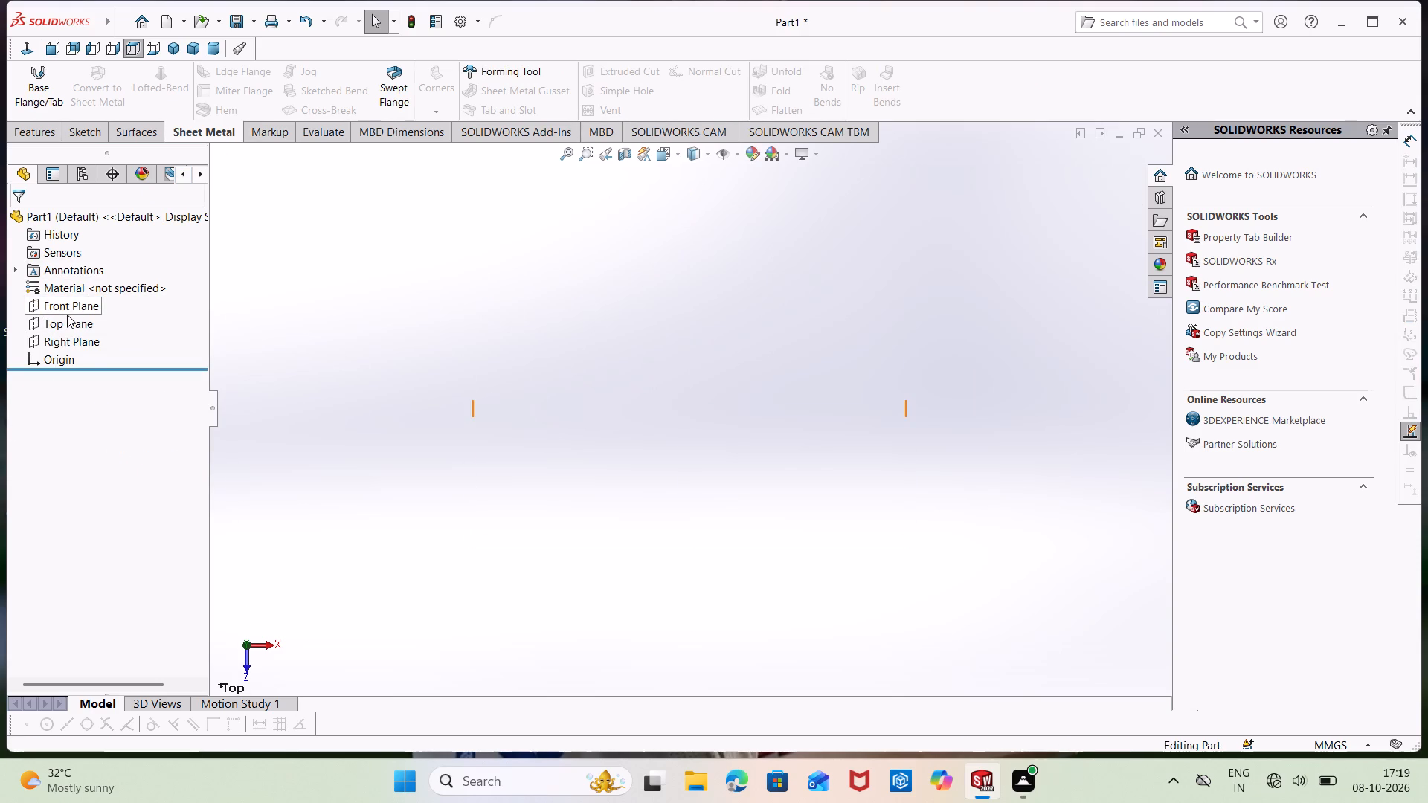
right_click(68, 303)
left_click(86, 277)
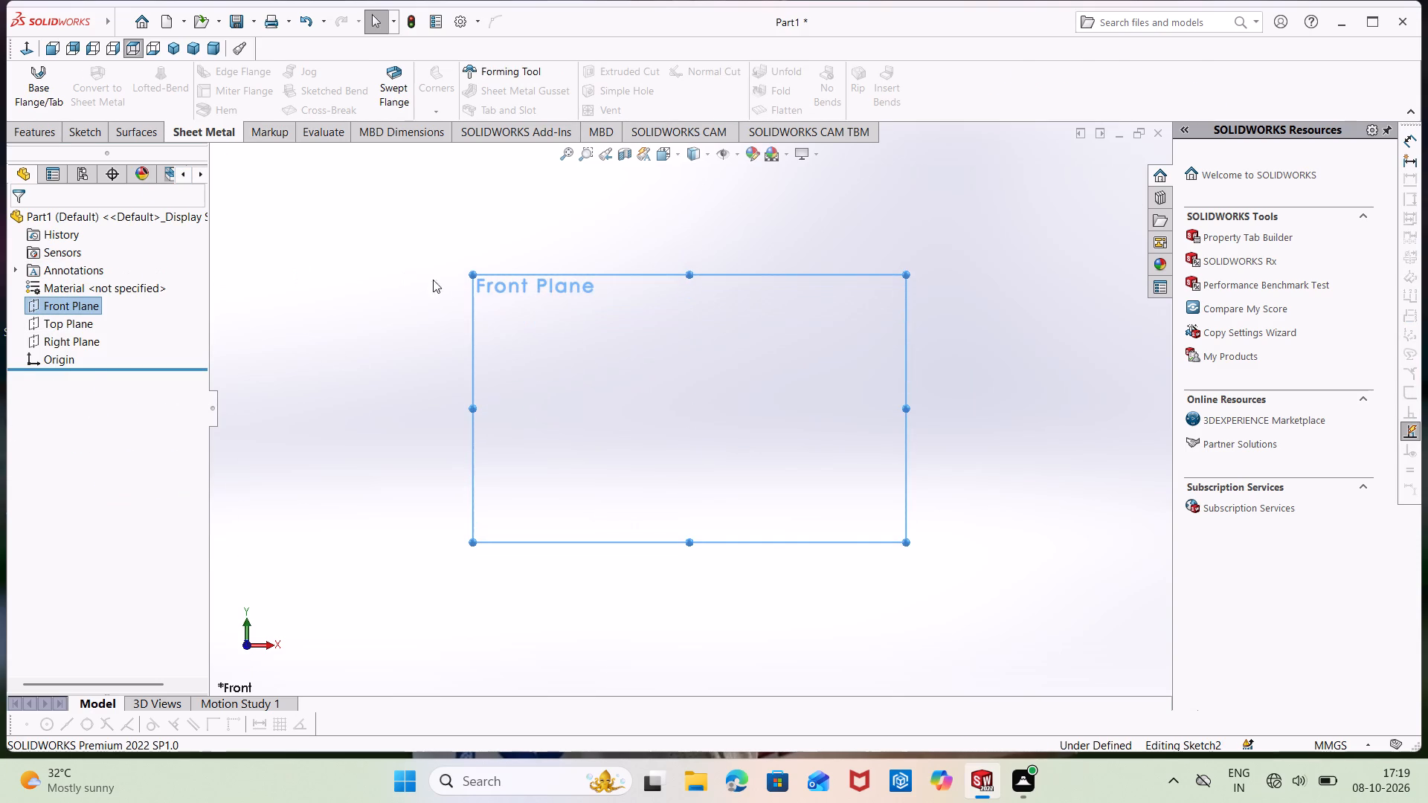
left_click(437, 303)
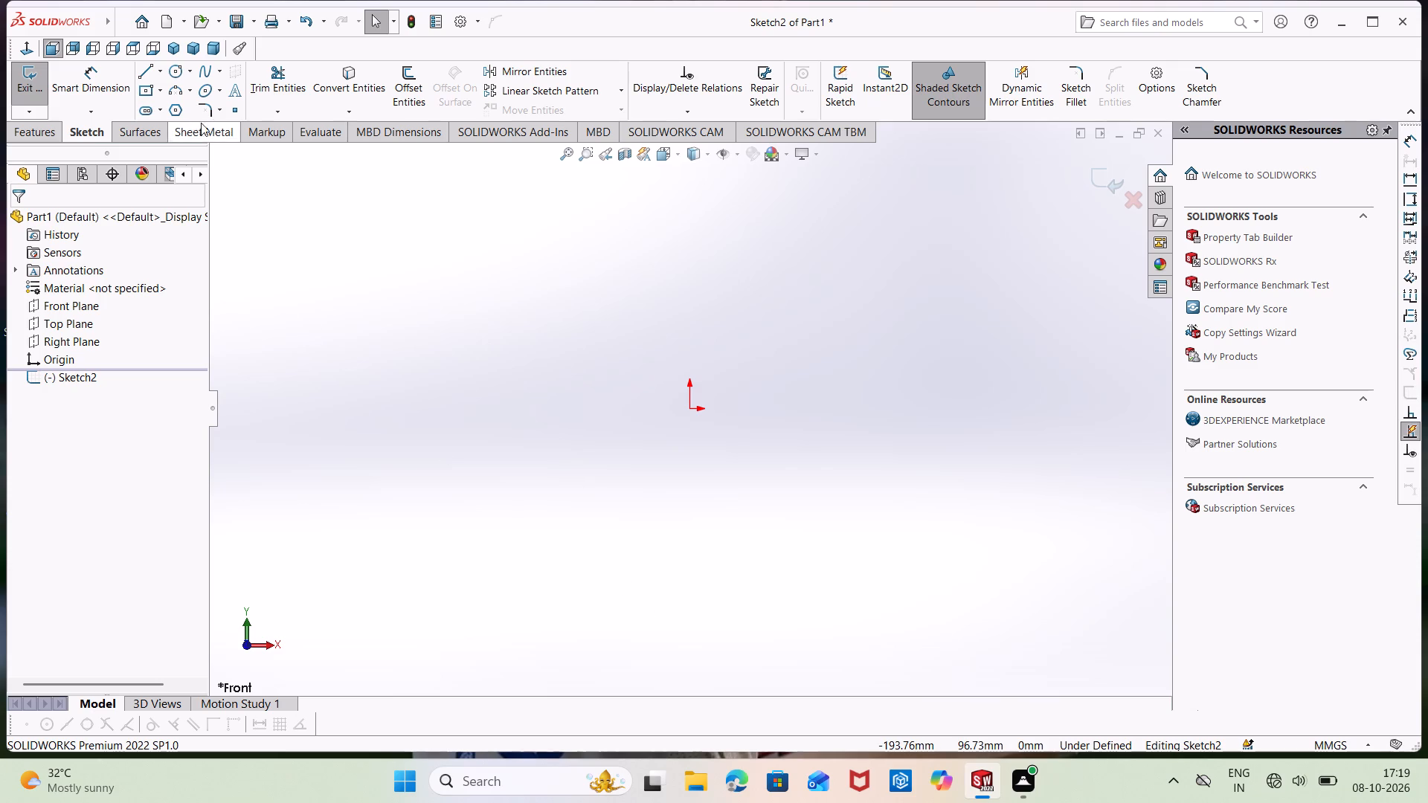
Draw a center rectangle from the origin, about 117 mm wide and 108 mm high.
left_click(146, 92)
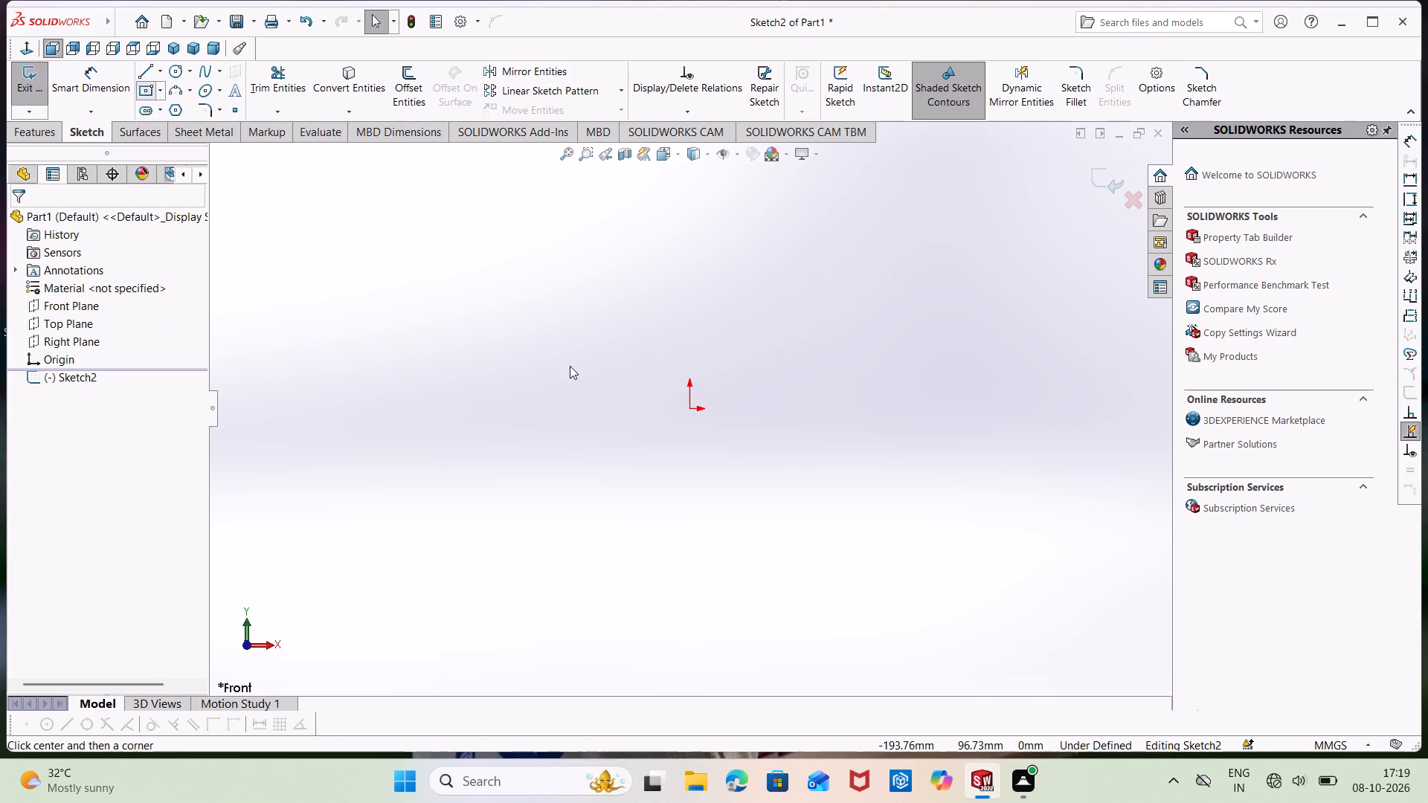
left_click(689, 410)
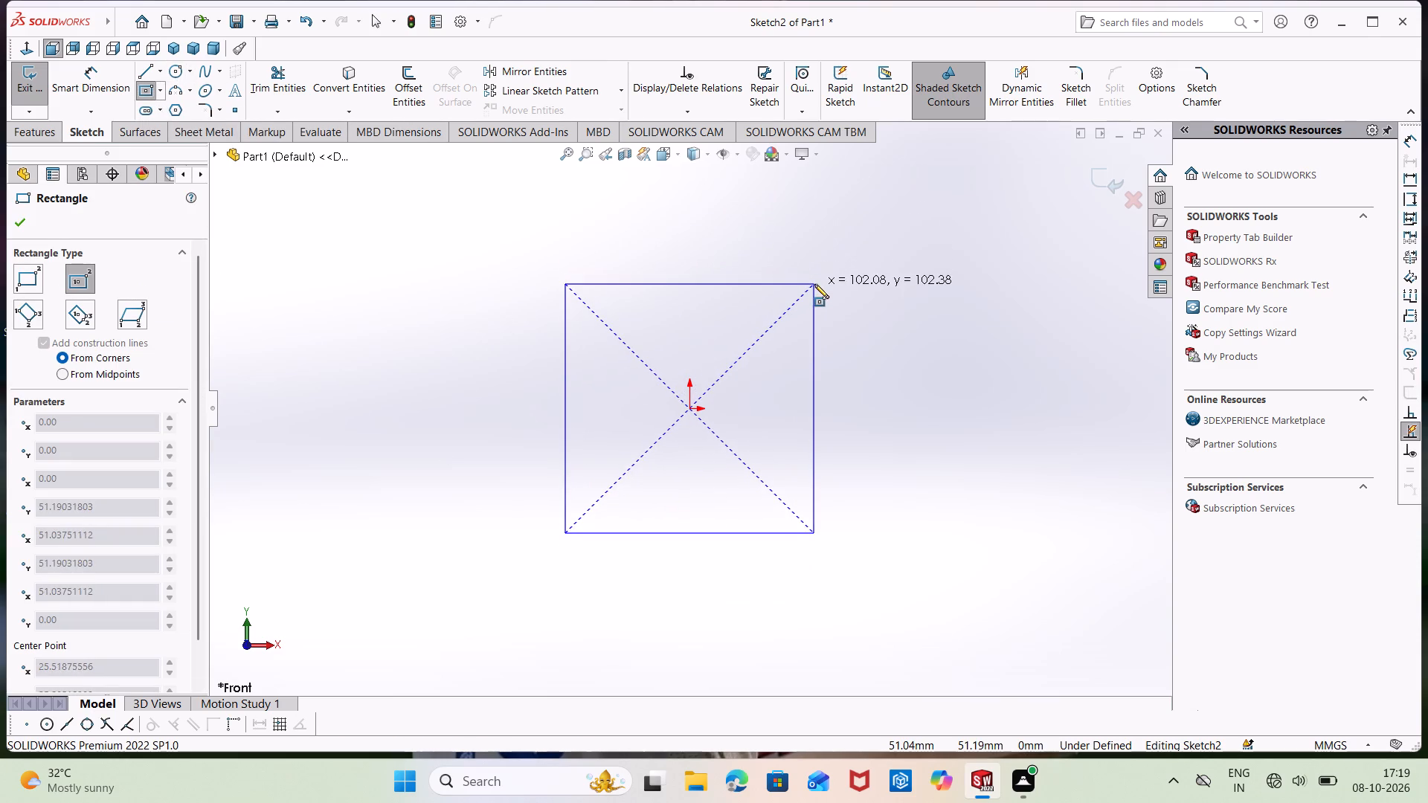
left_click(832, 277)
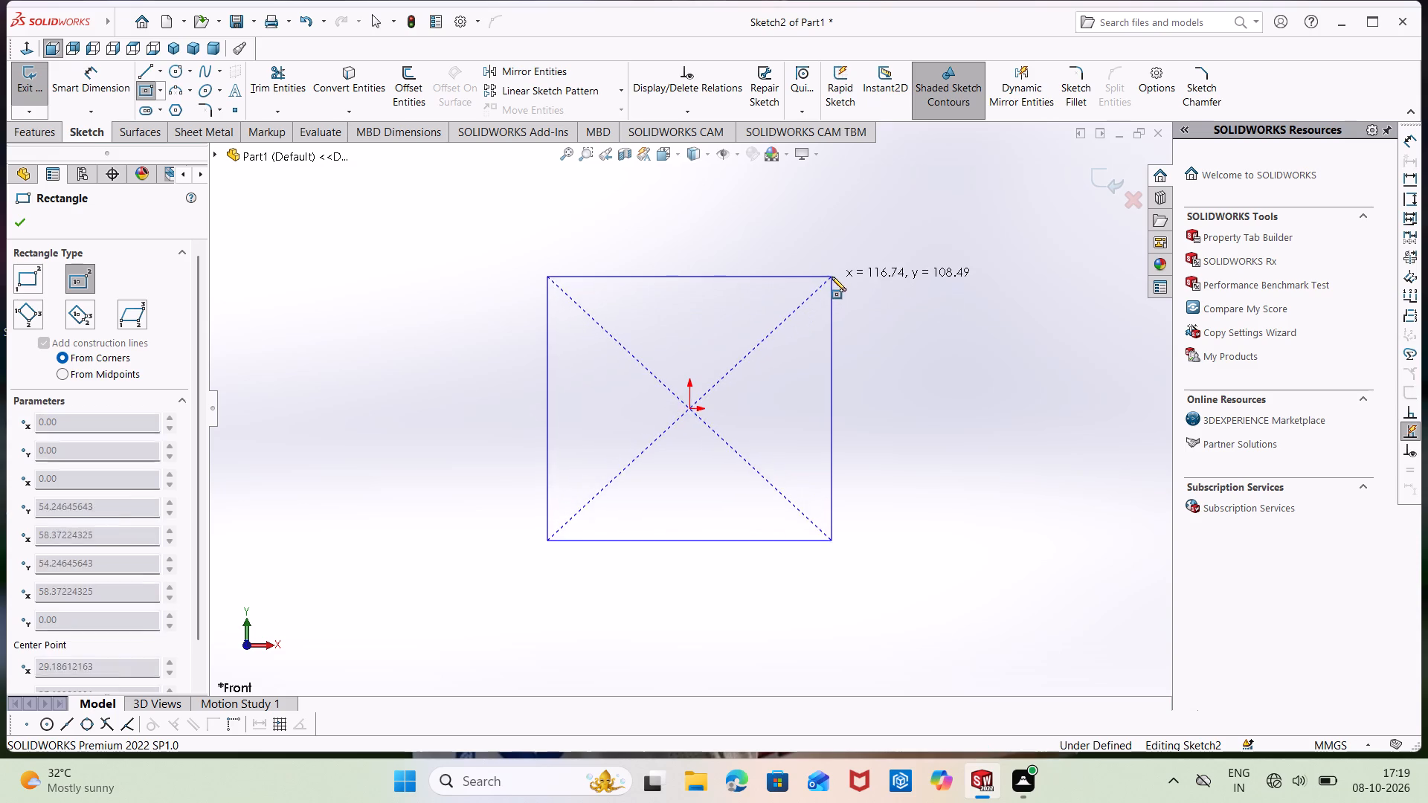
right_click(930, 321)
left_click(950, 335)
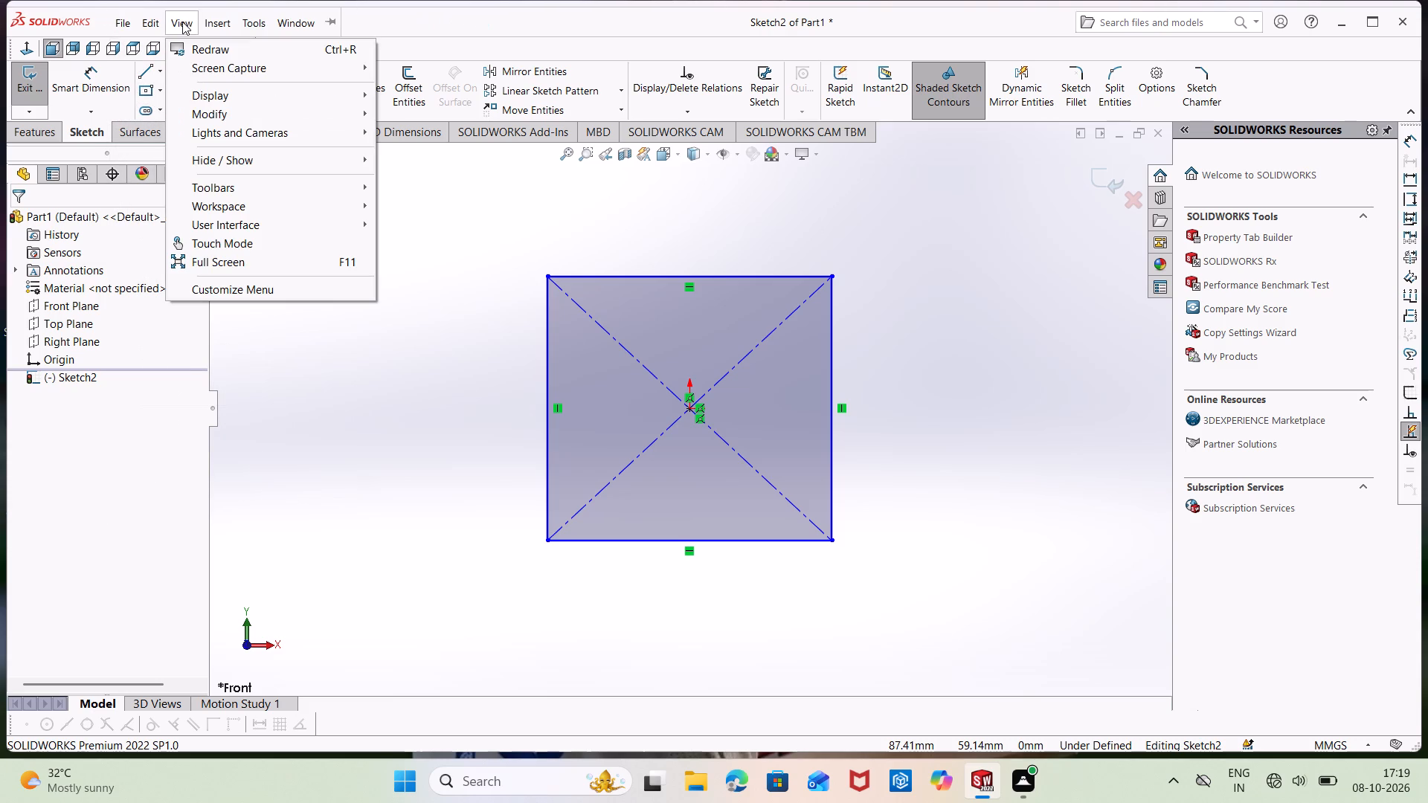
left_click(906, 274)
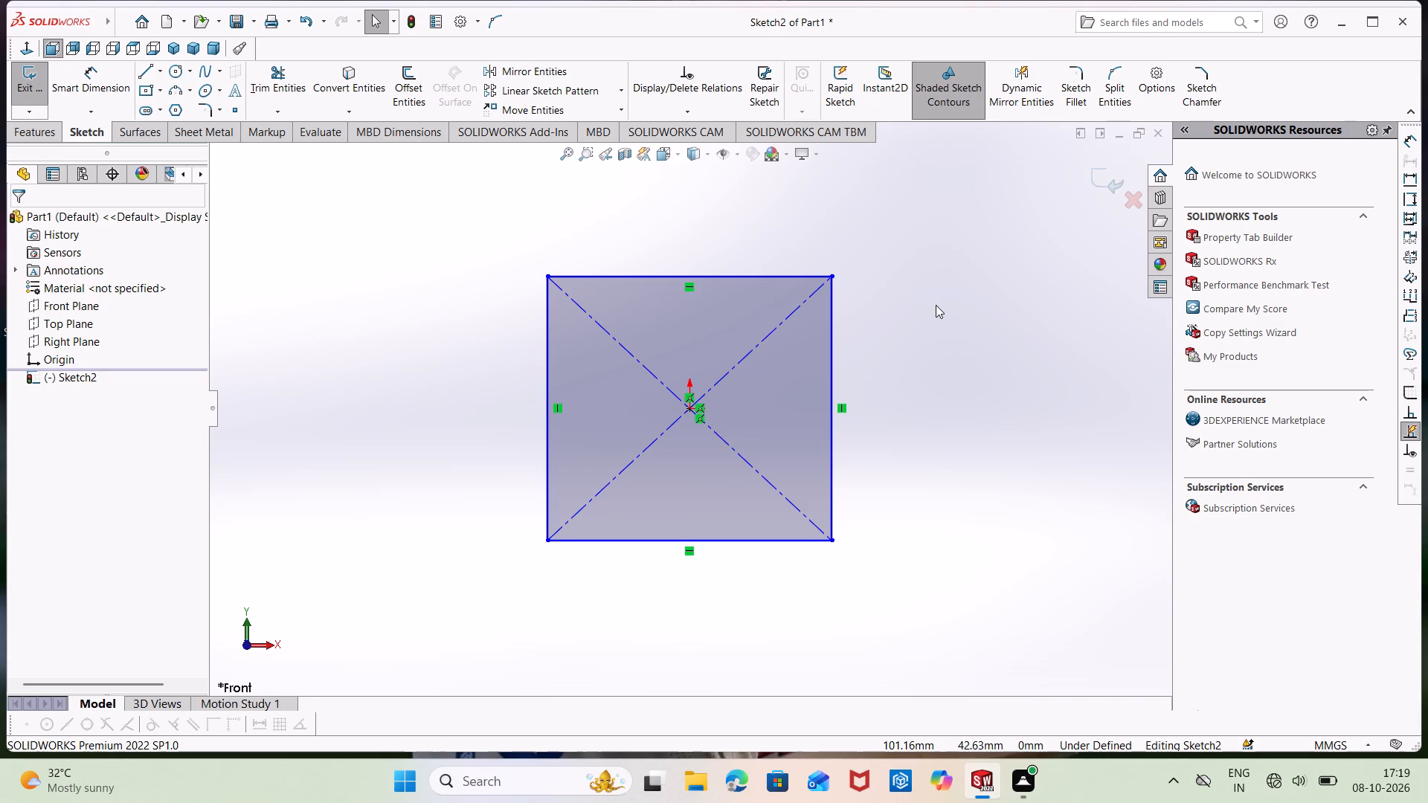
Dimension the rectangle's top edge with Smart Dimension and set its width to 10.20 mm.
right_click_drag(951, 350, 977, 256)
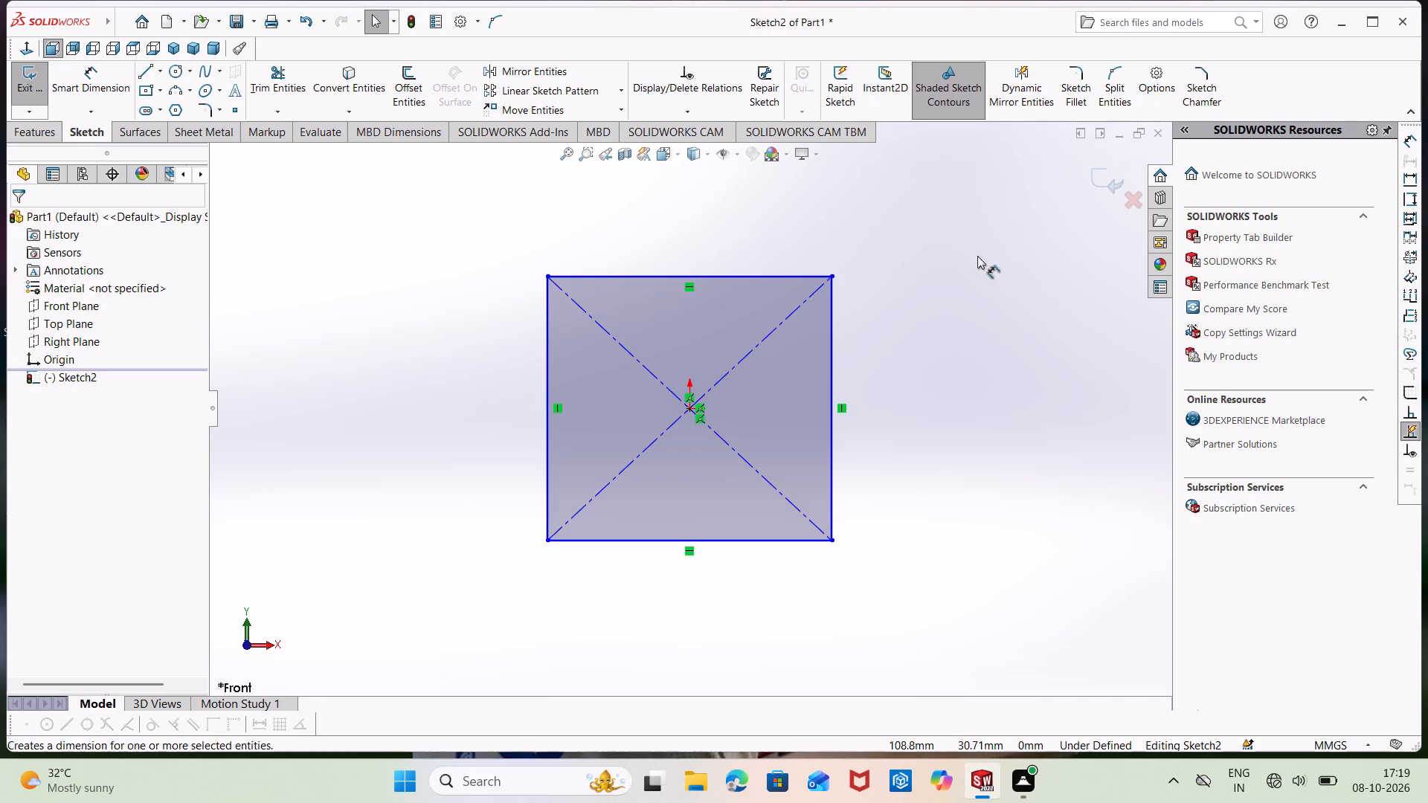
right_click_drag(977, 256, 985, 217)
left_click(756, 273)
left_click(713, 215)
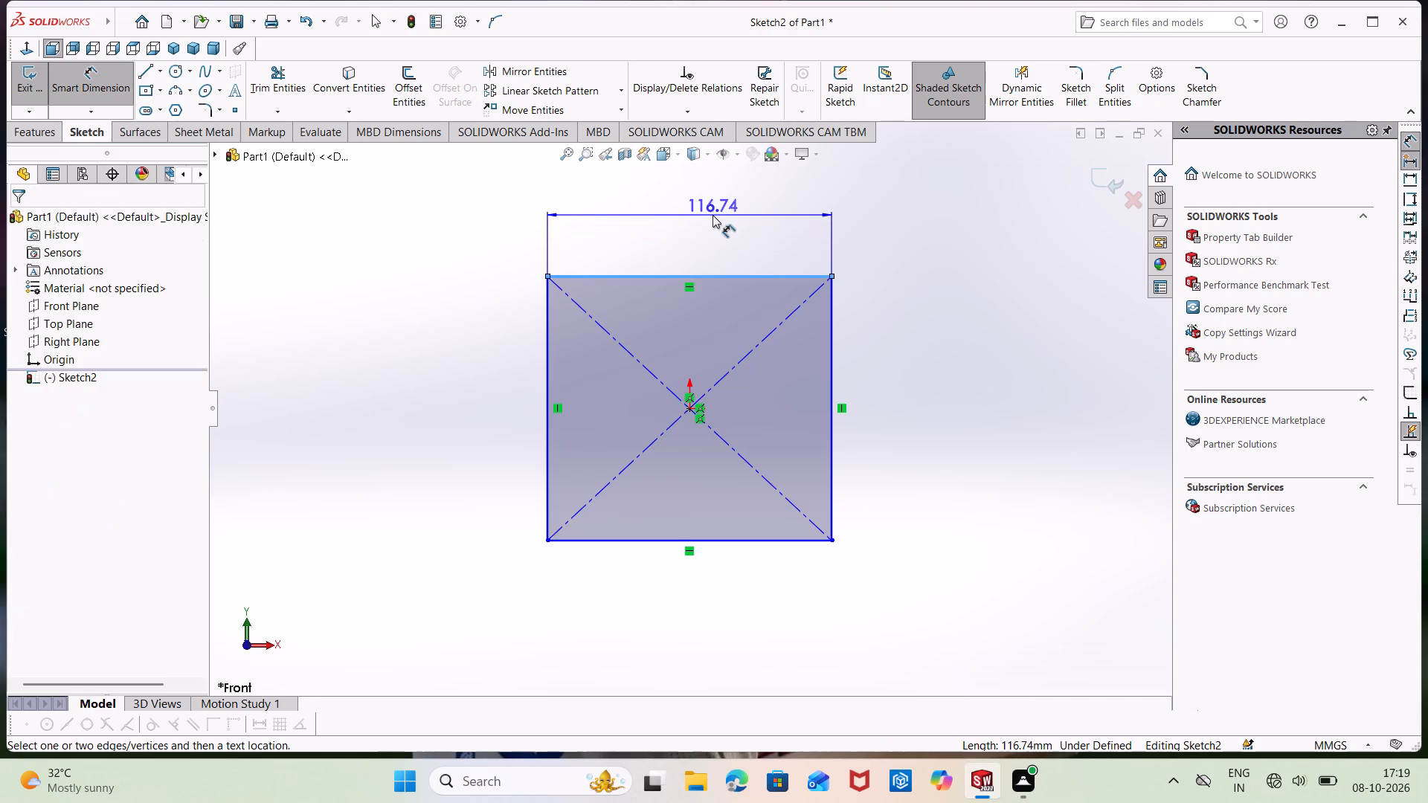
key("BackSpace")
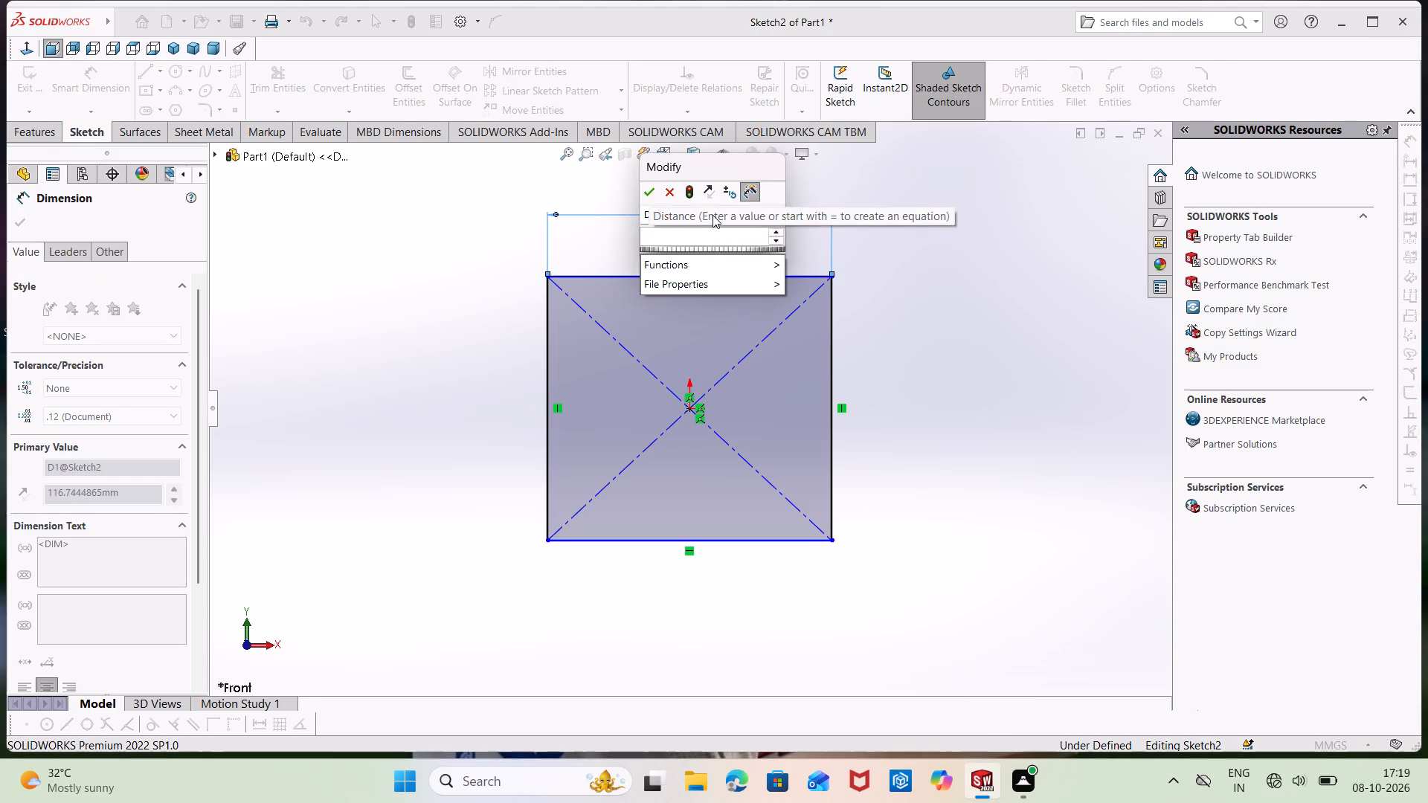
type("10")
type(".20")
key("Return")
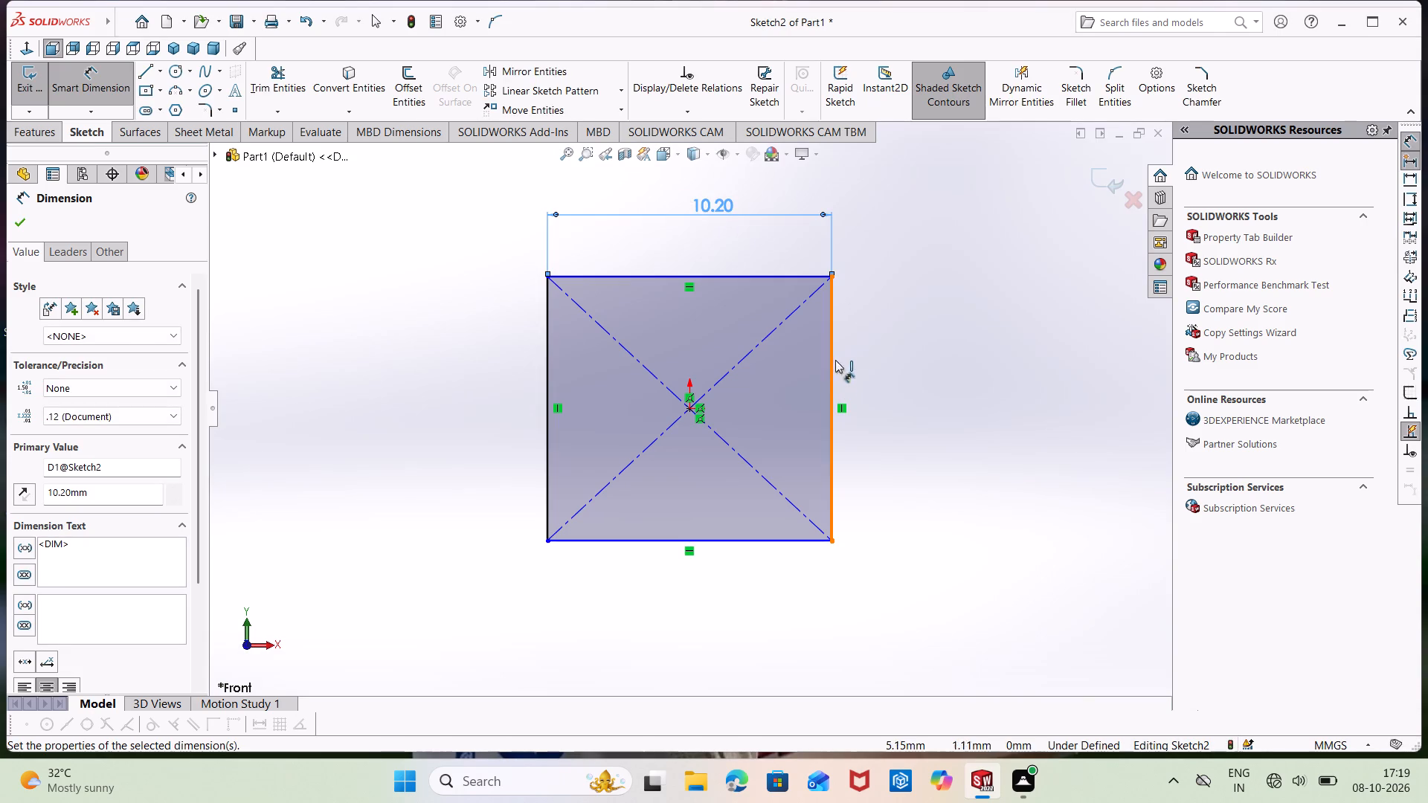
Dimension the rectangle's right vertical edge and set its height to 10.92 mm.
left_click(845, 322)
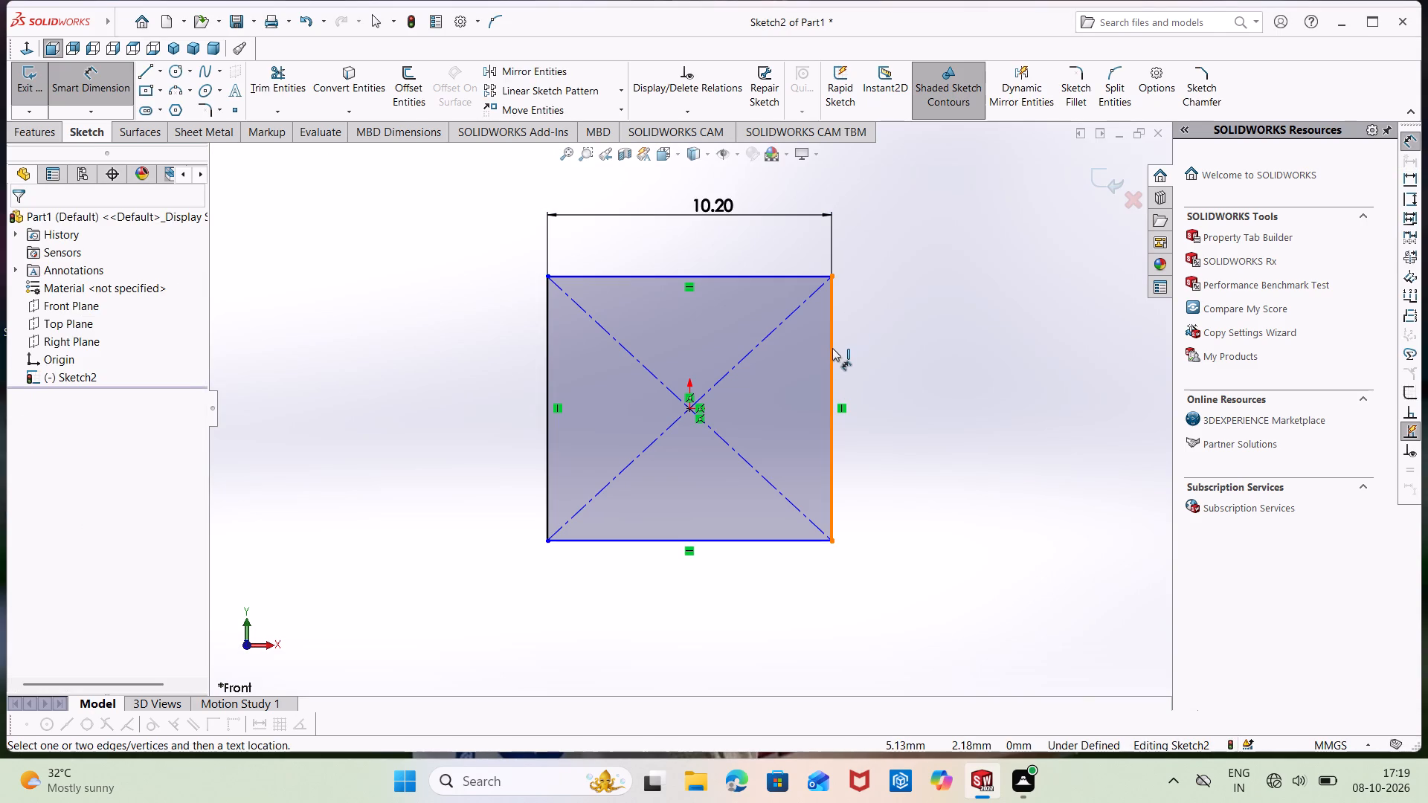
left_click(832, 348)
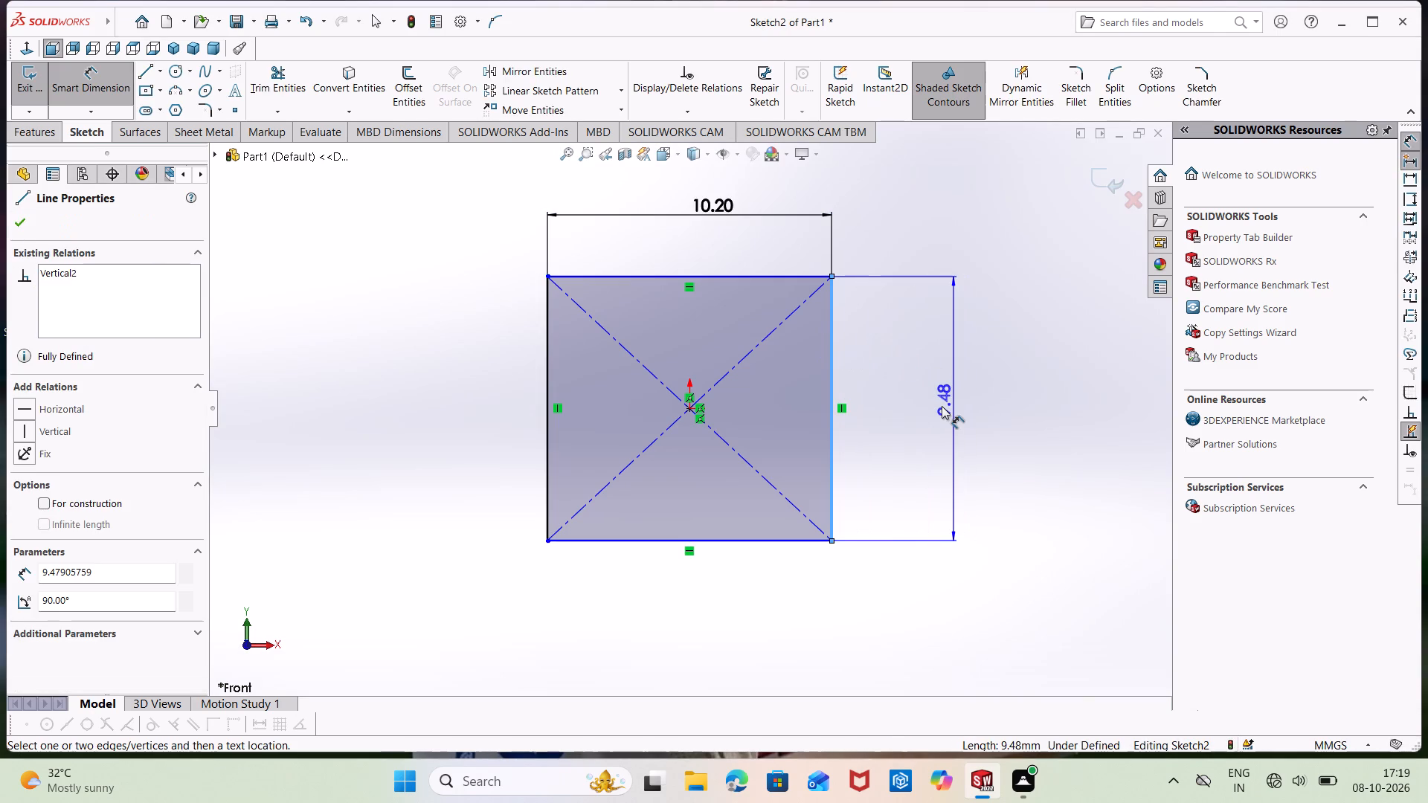
left_click(942, 406)
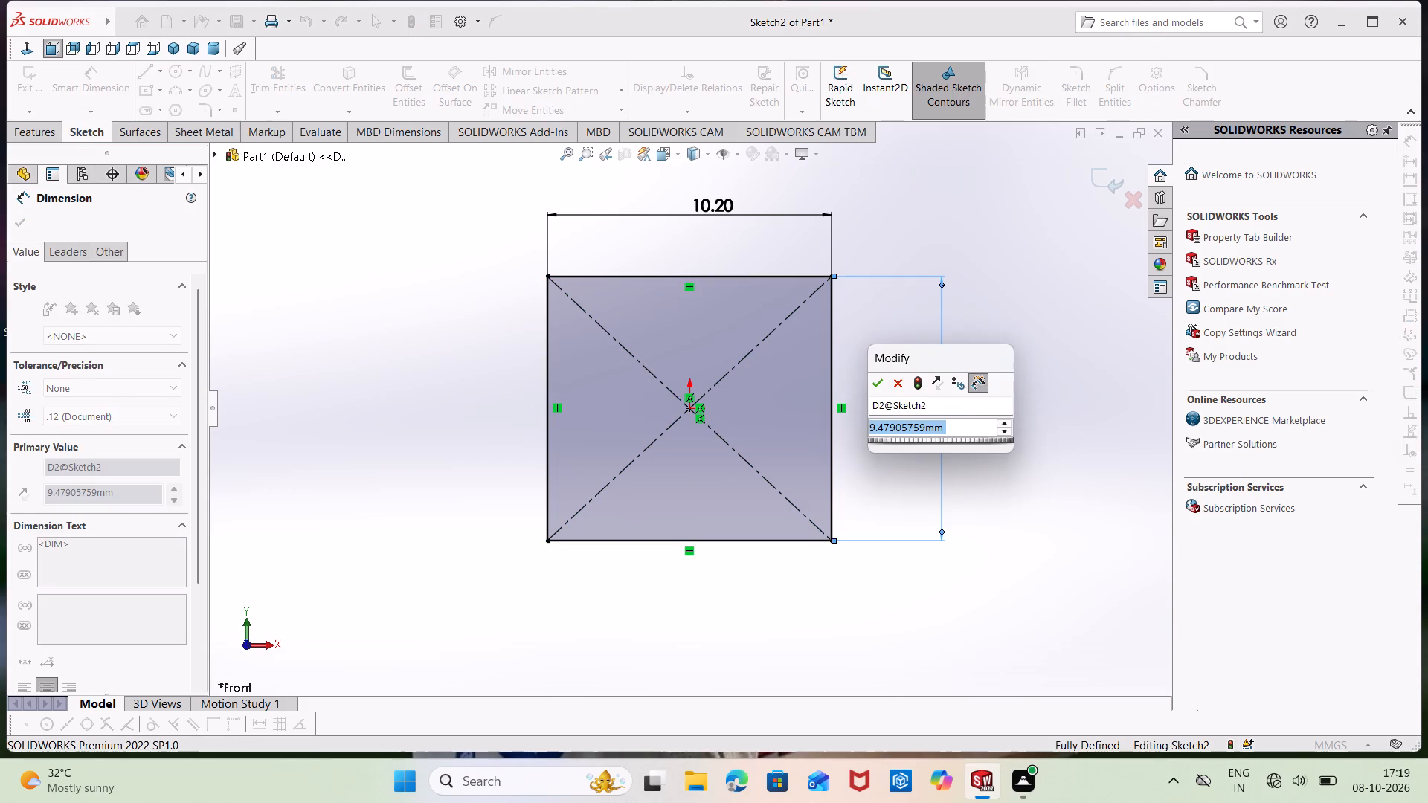
key("BackSpace")
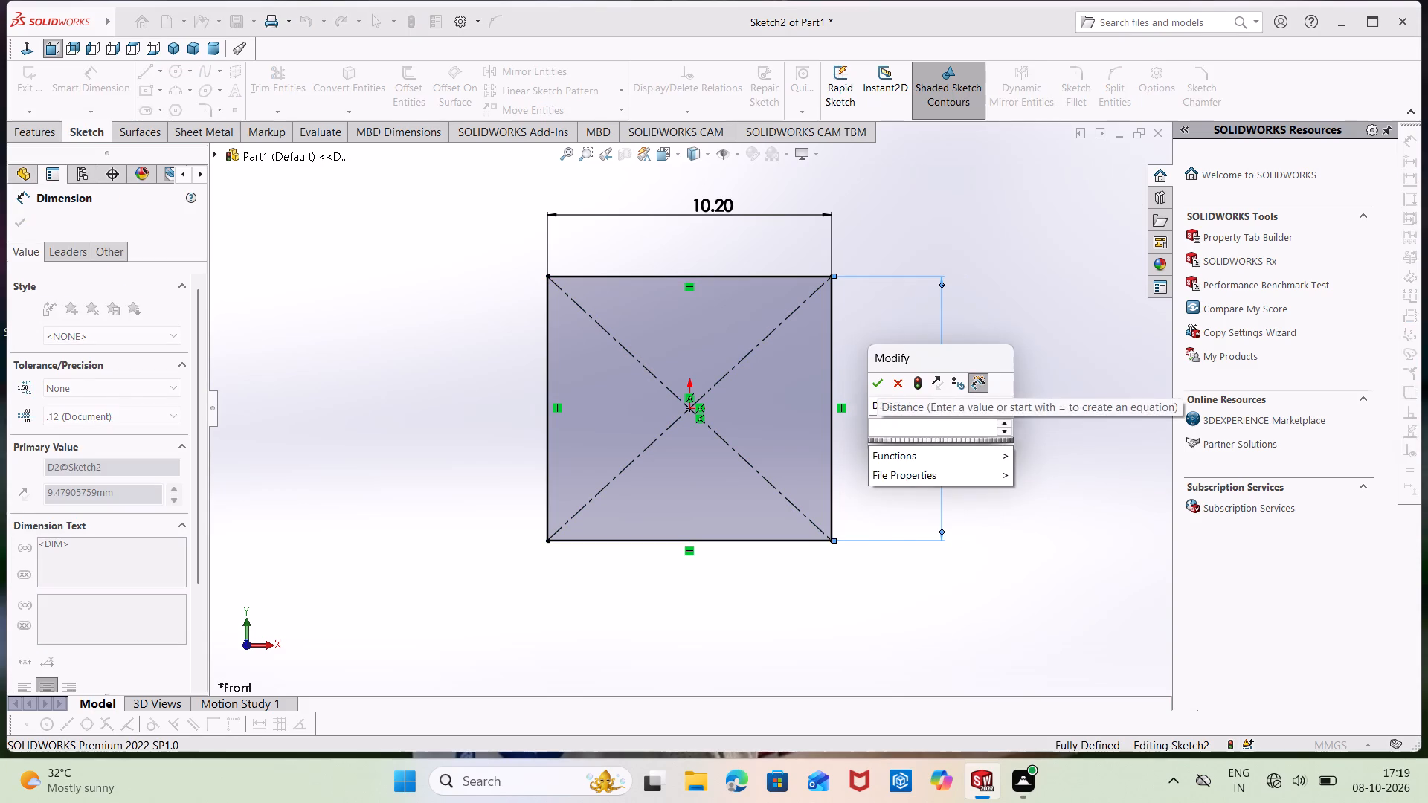
key("1")
type("0.92")
key("Return")
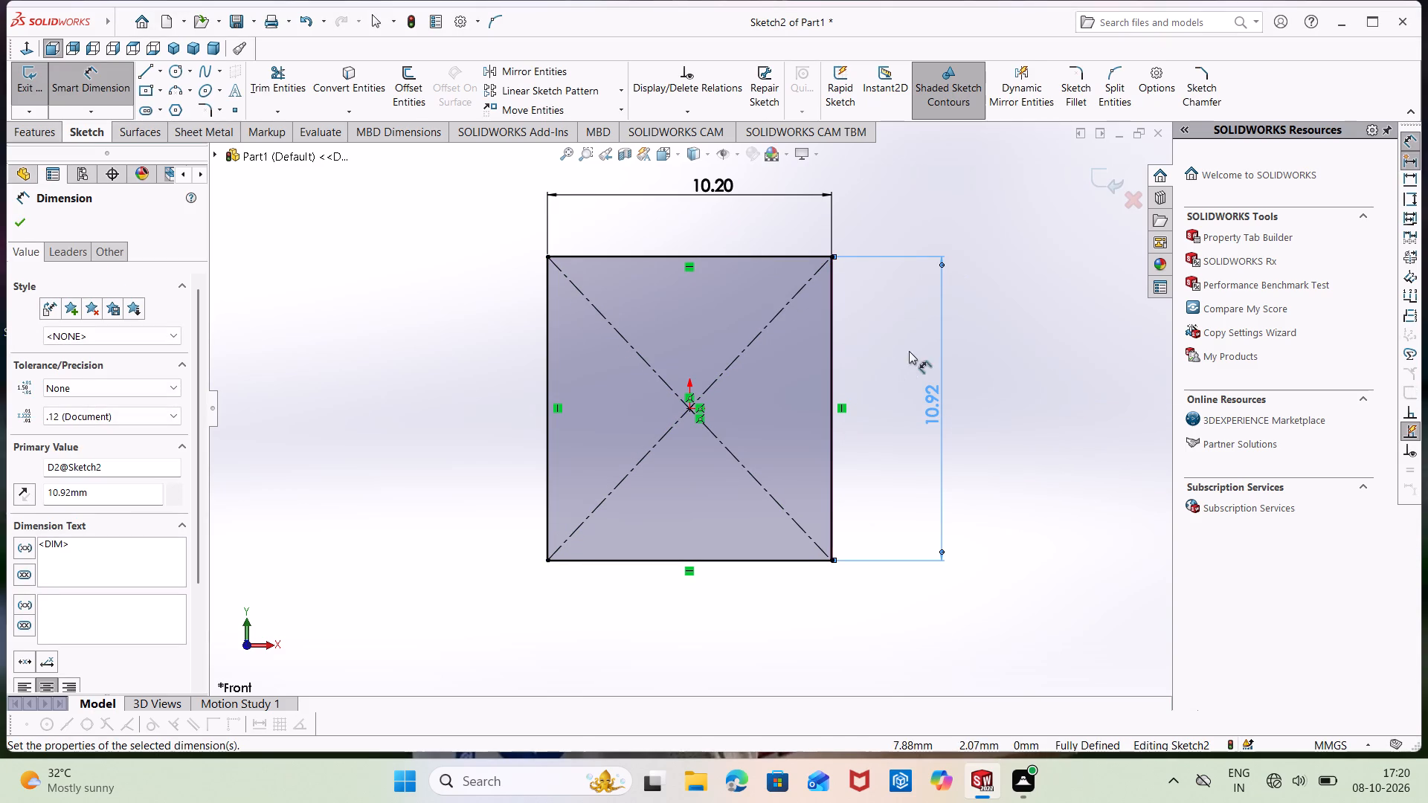
left_click(988, 394)
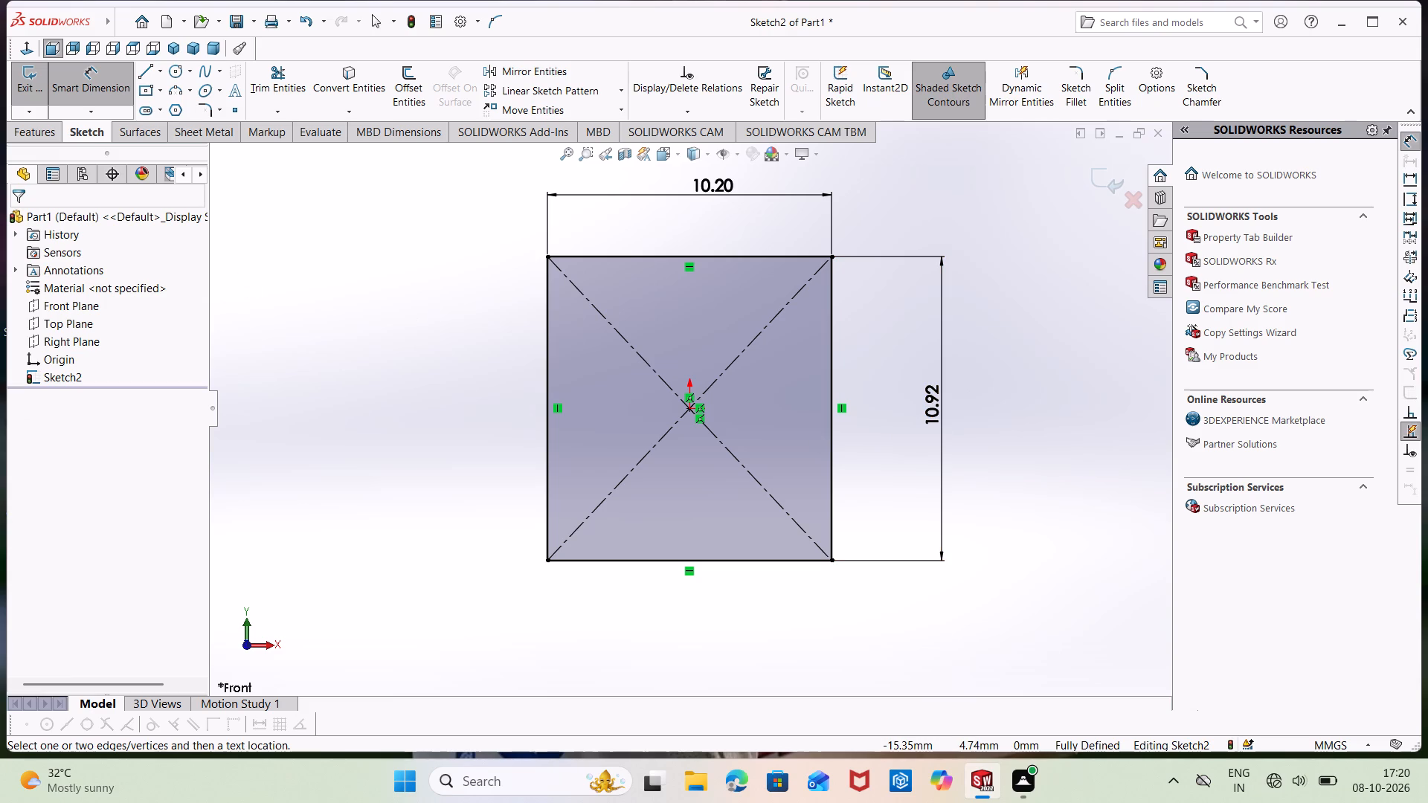
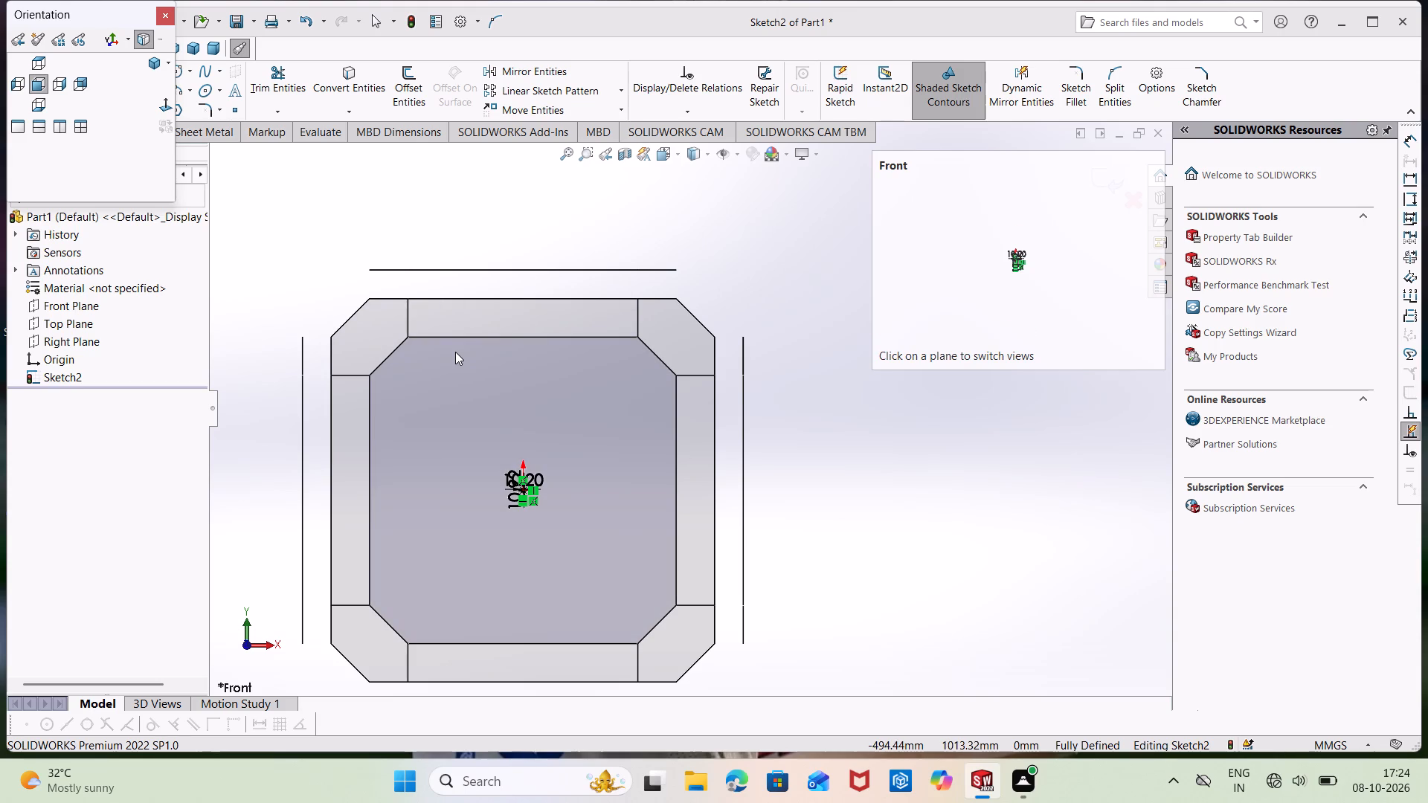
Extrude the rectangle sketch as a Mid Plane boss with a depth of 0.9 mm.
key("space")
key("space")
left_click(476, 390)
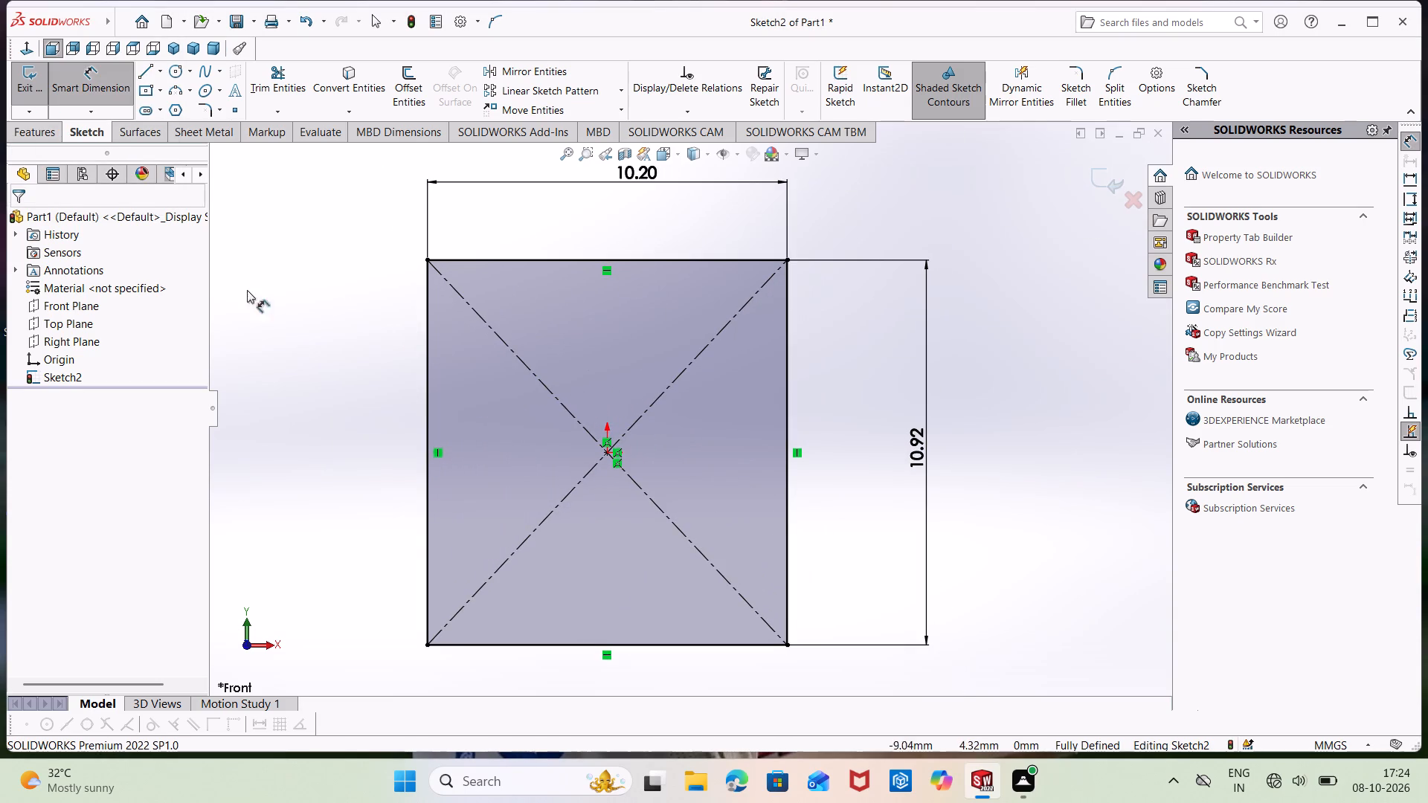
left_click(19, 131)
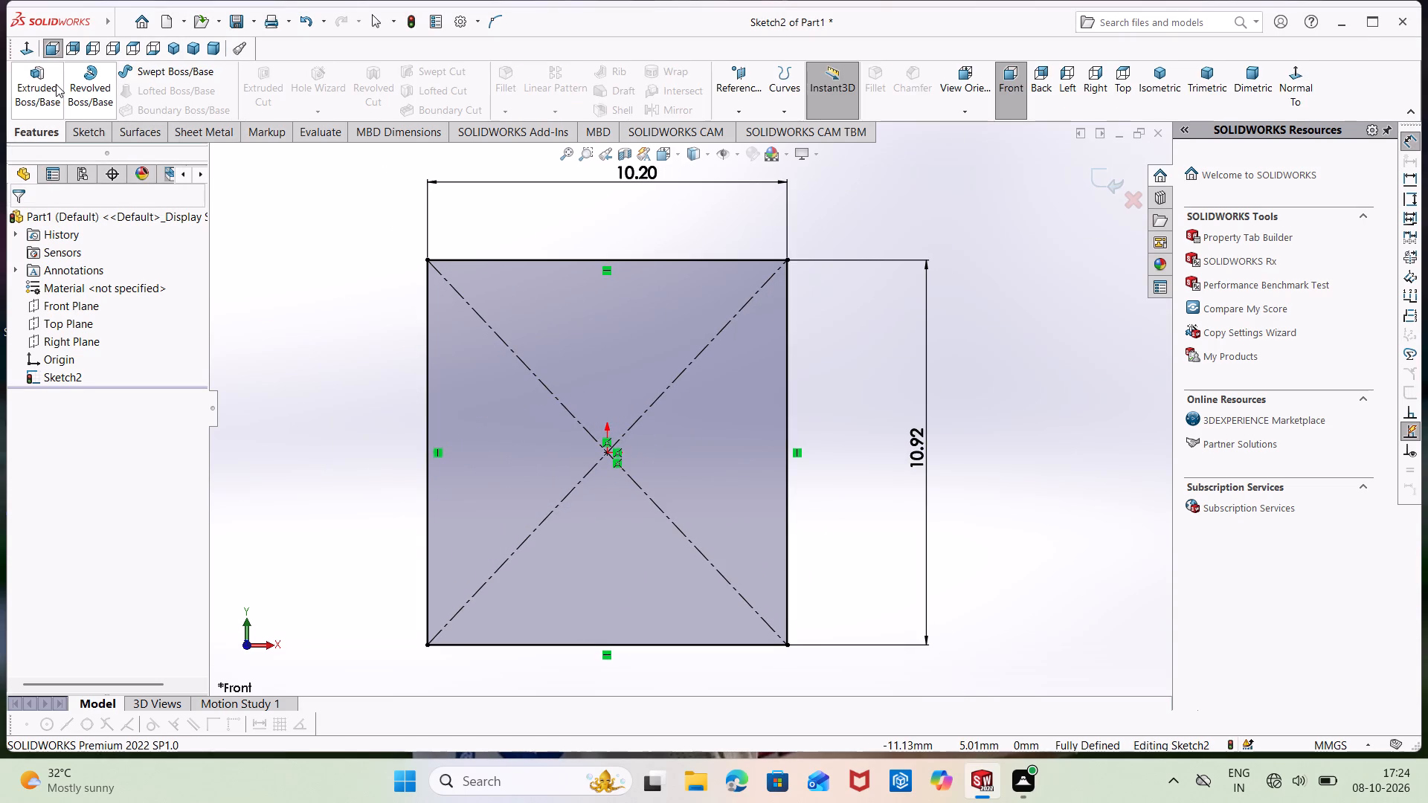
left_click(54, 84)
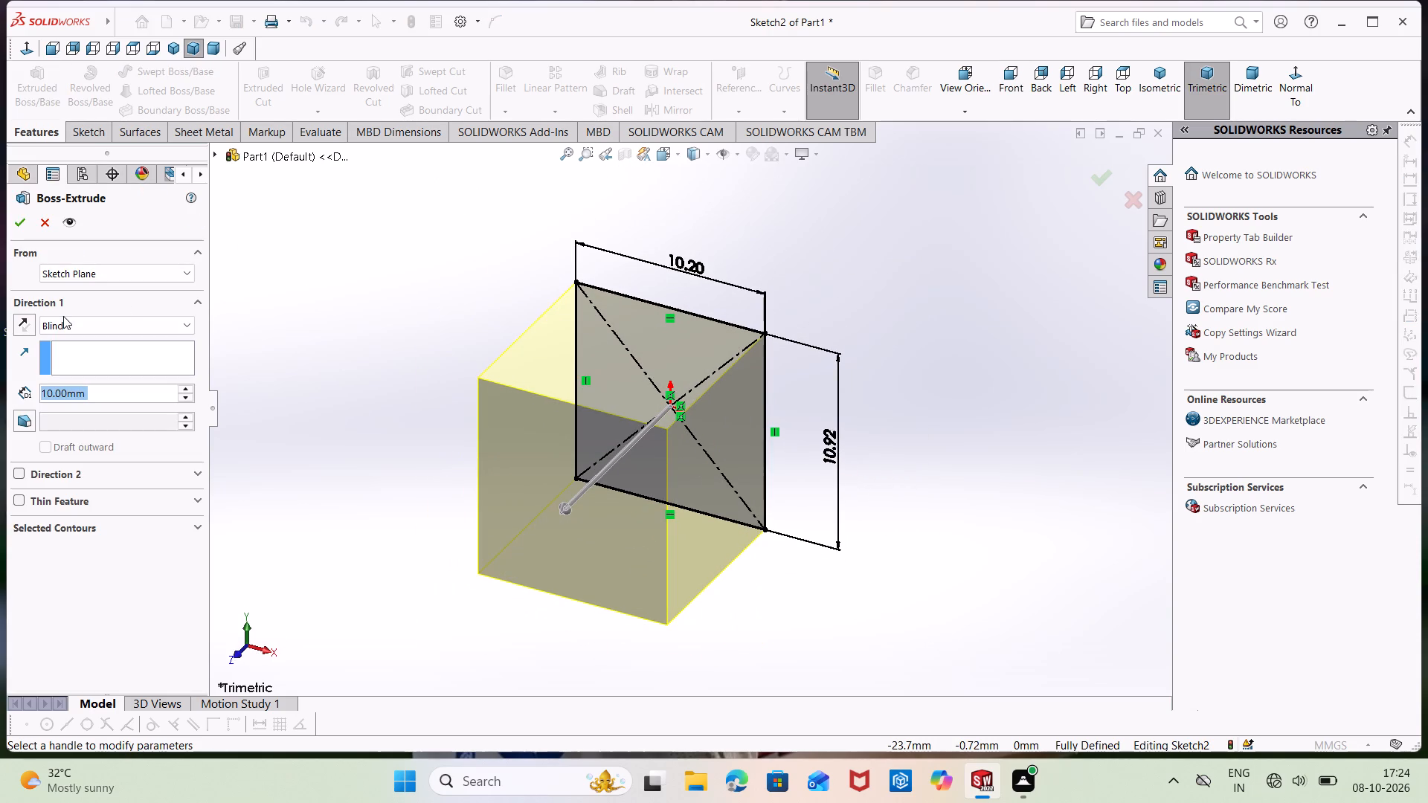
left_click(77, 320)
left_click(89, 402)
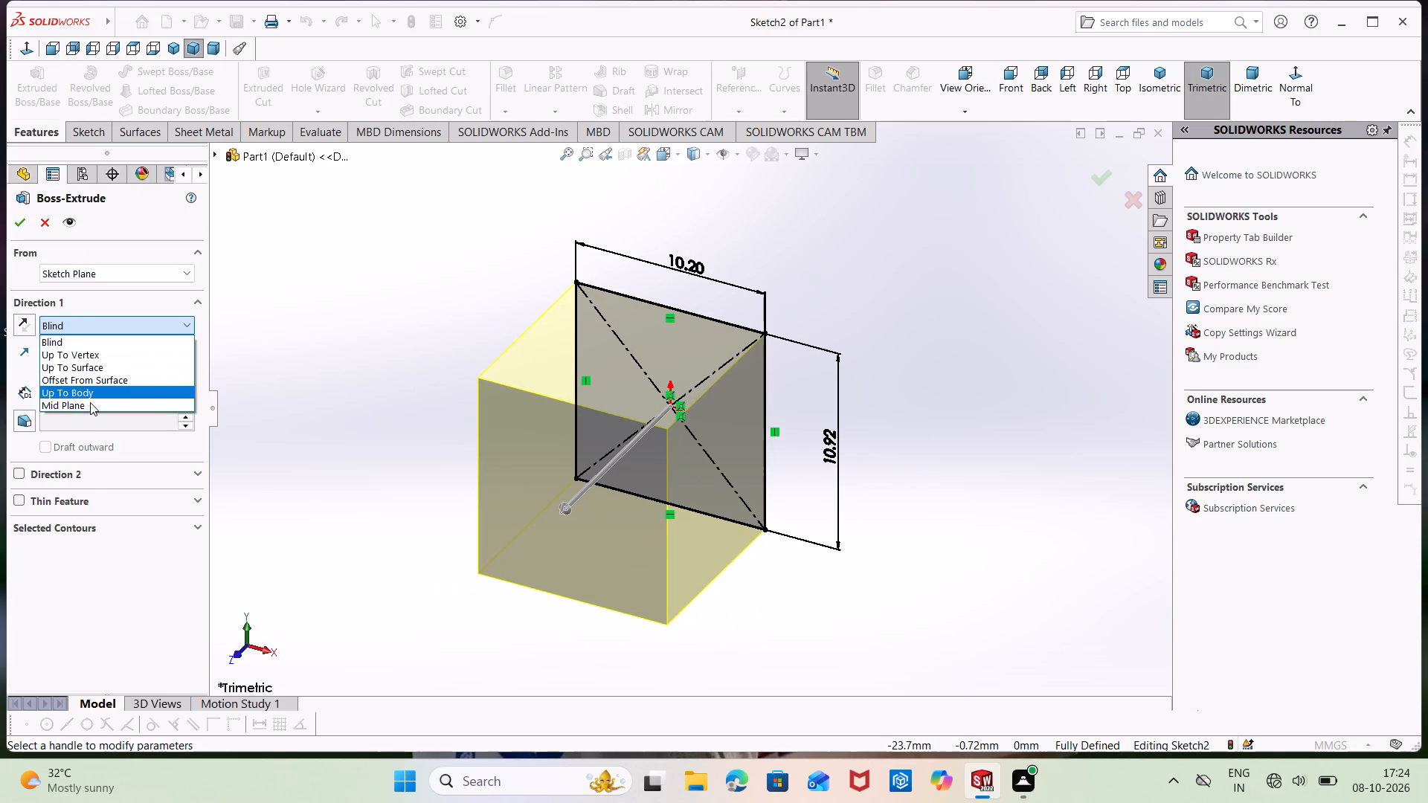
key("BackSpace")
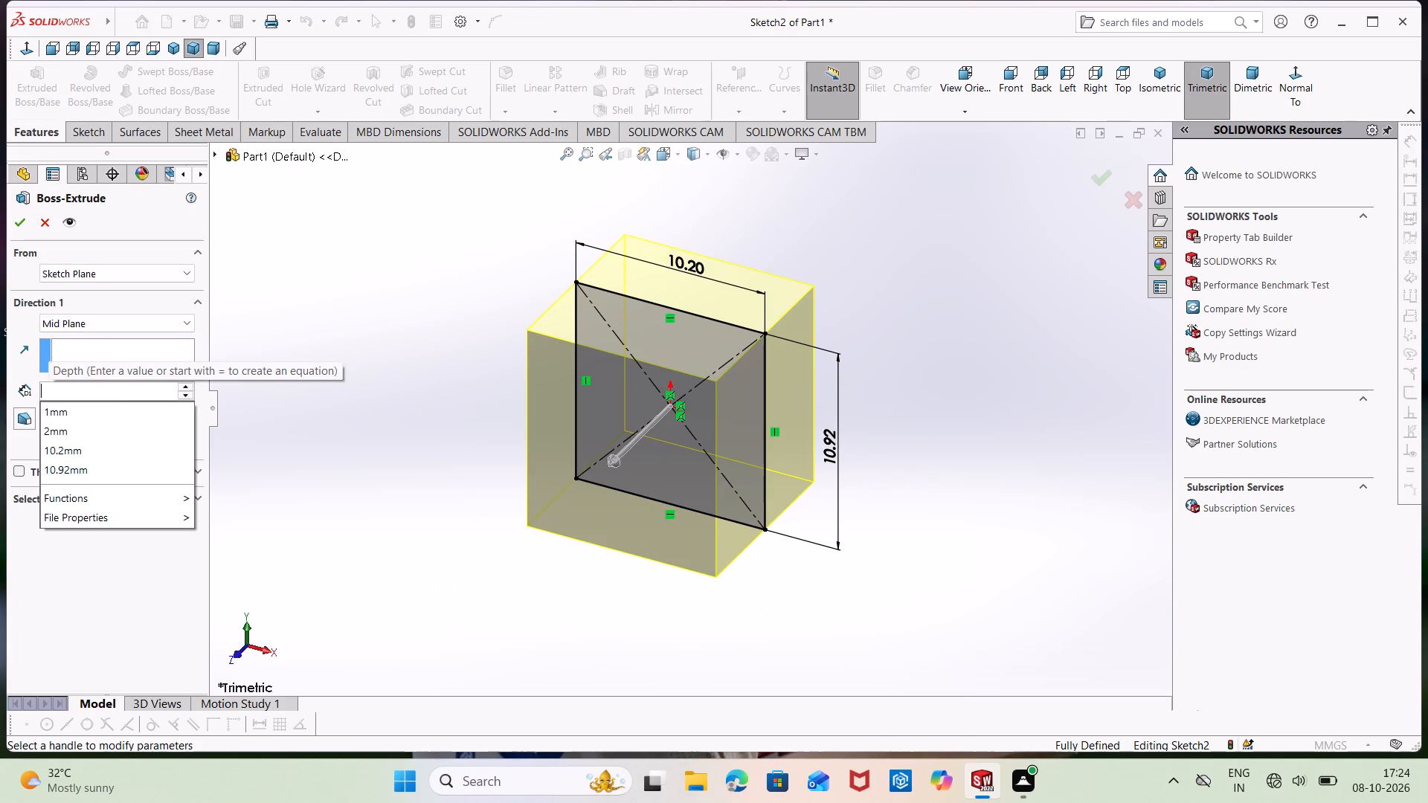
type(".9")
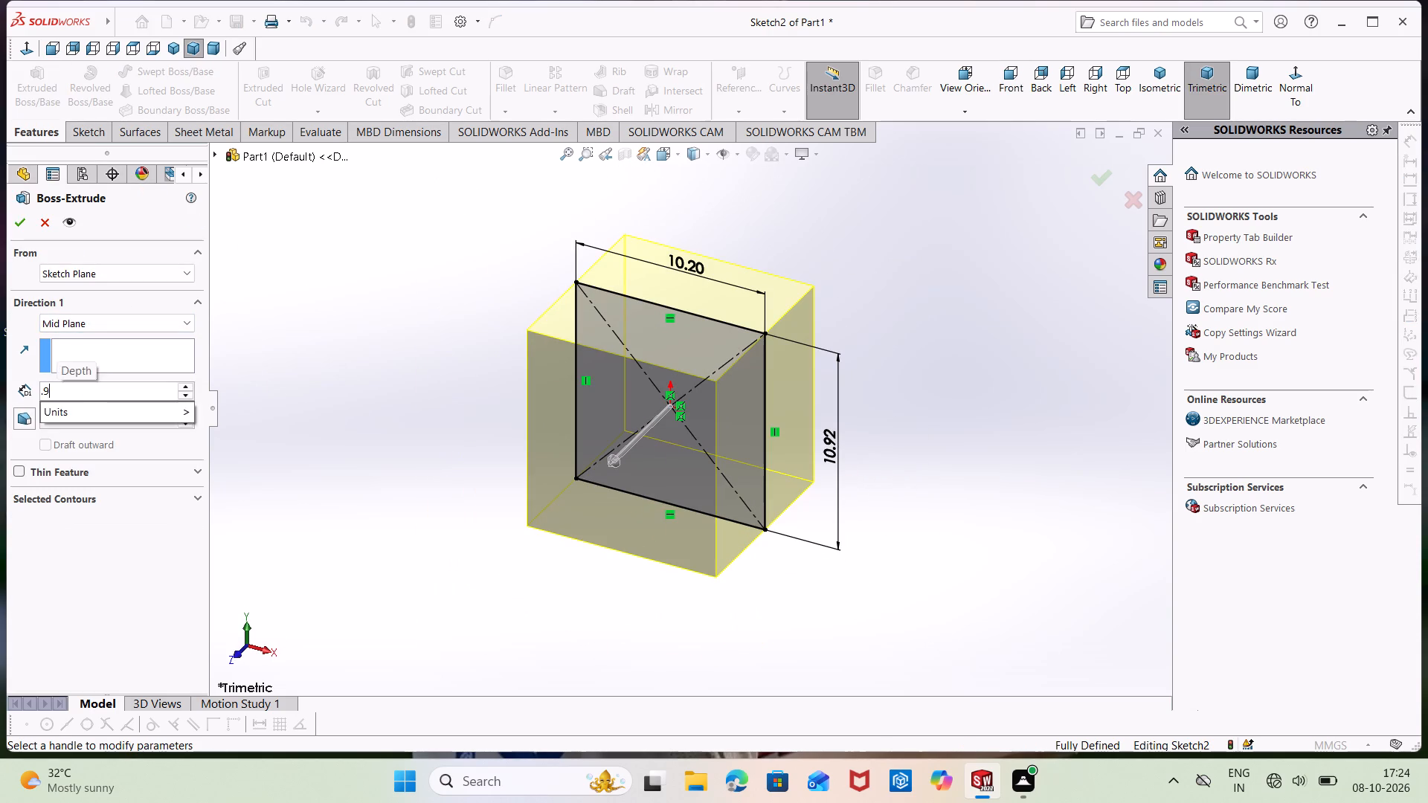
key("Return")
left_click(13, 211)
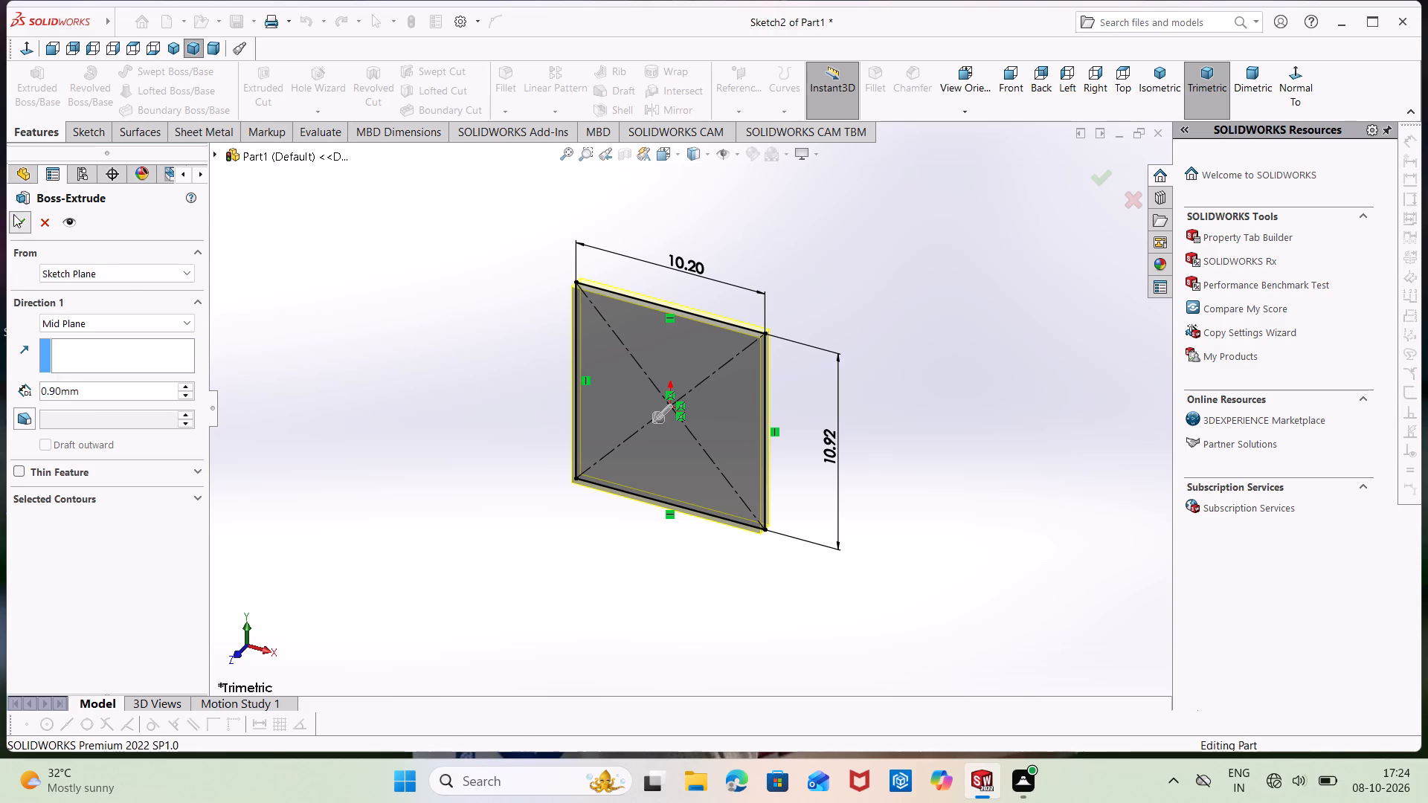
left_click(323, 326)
Examine the extruded plate's faces and thin edges from several angles, including the Top view.
middle_click_drag(524, 405, 612, 419)
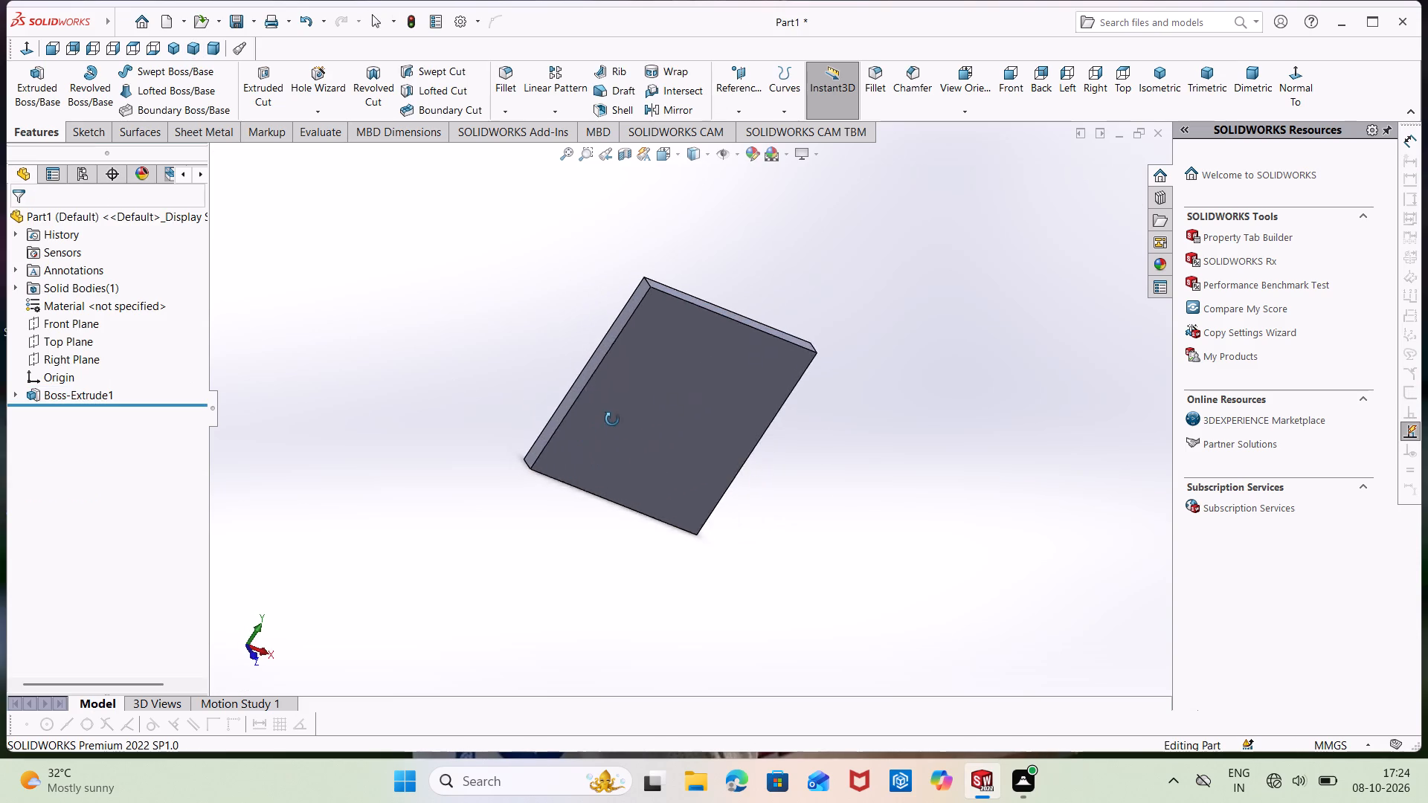
middle_click_drag(612, 419, 612, 419)
middle_click_drag(669, 465, 606, 428)
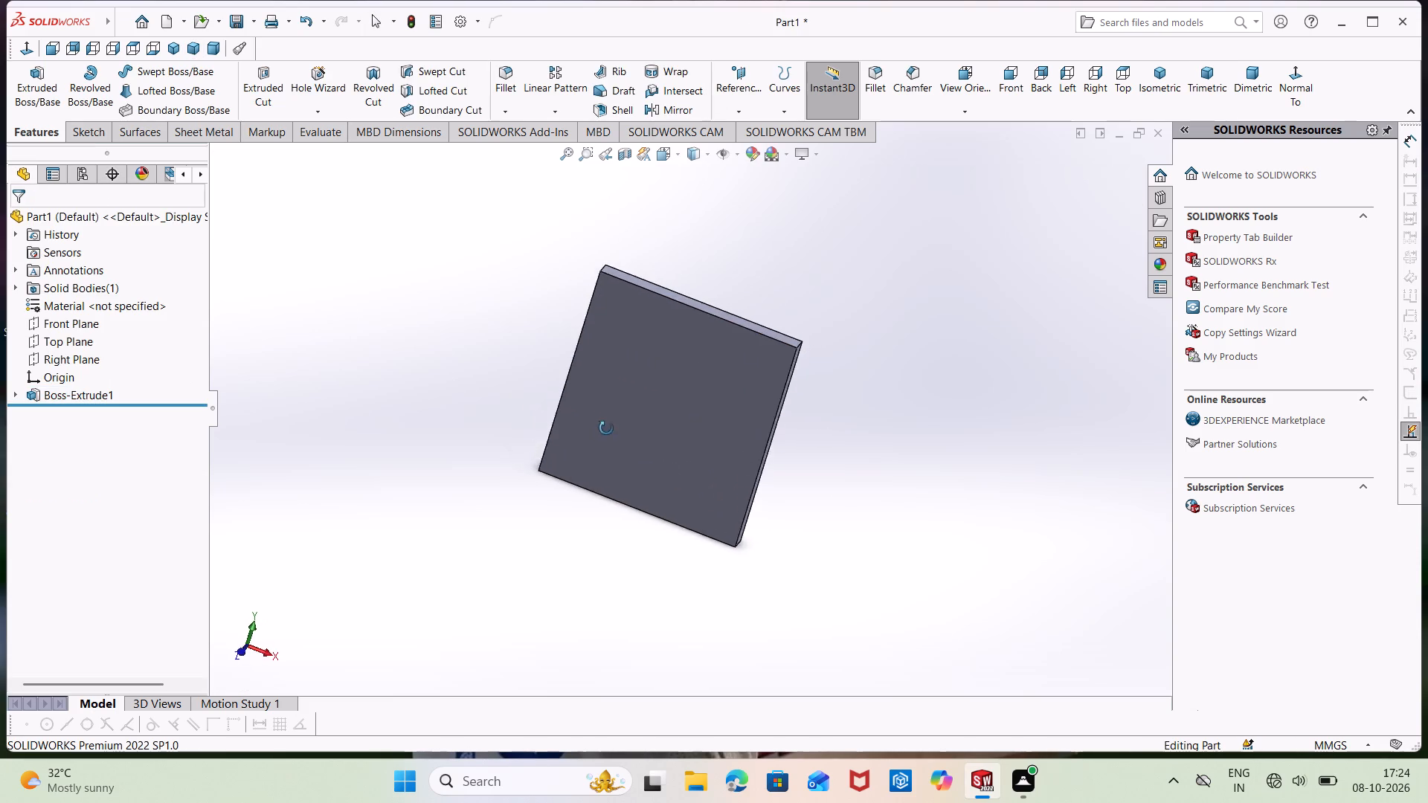
middle_click_drag(606, 428, 599, 426)
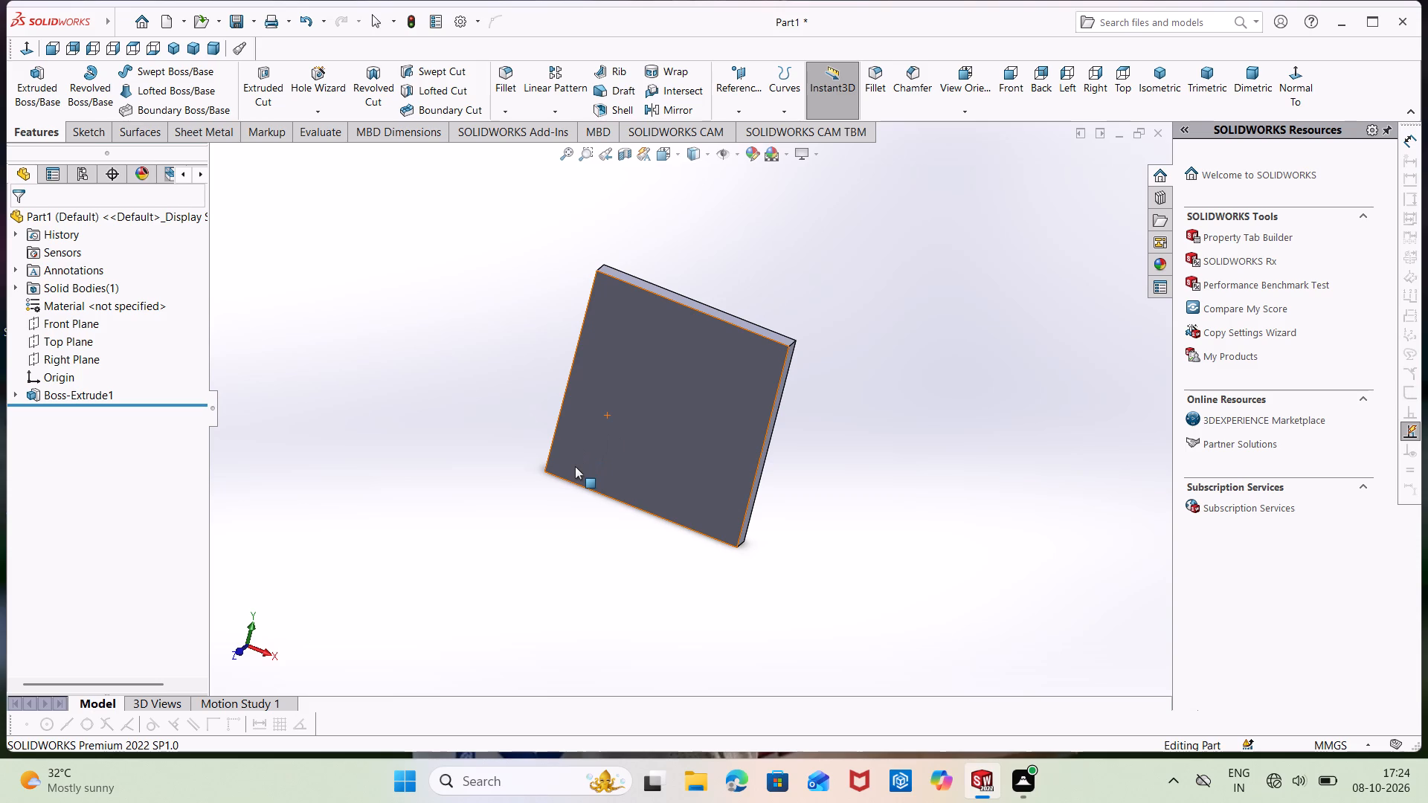
middle_click_drag(410, 390, 431, 444)
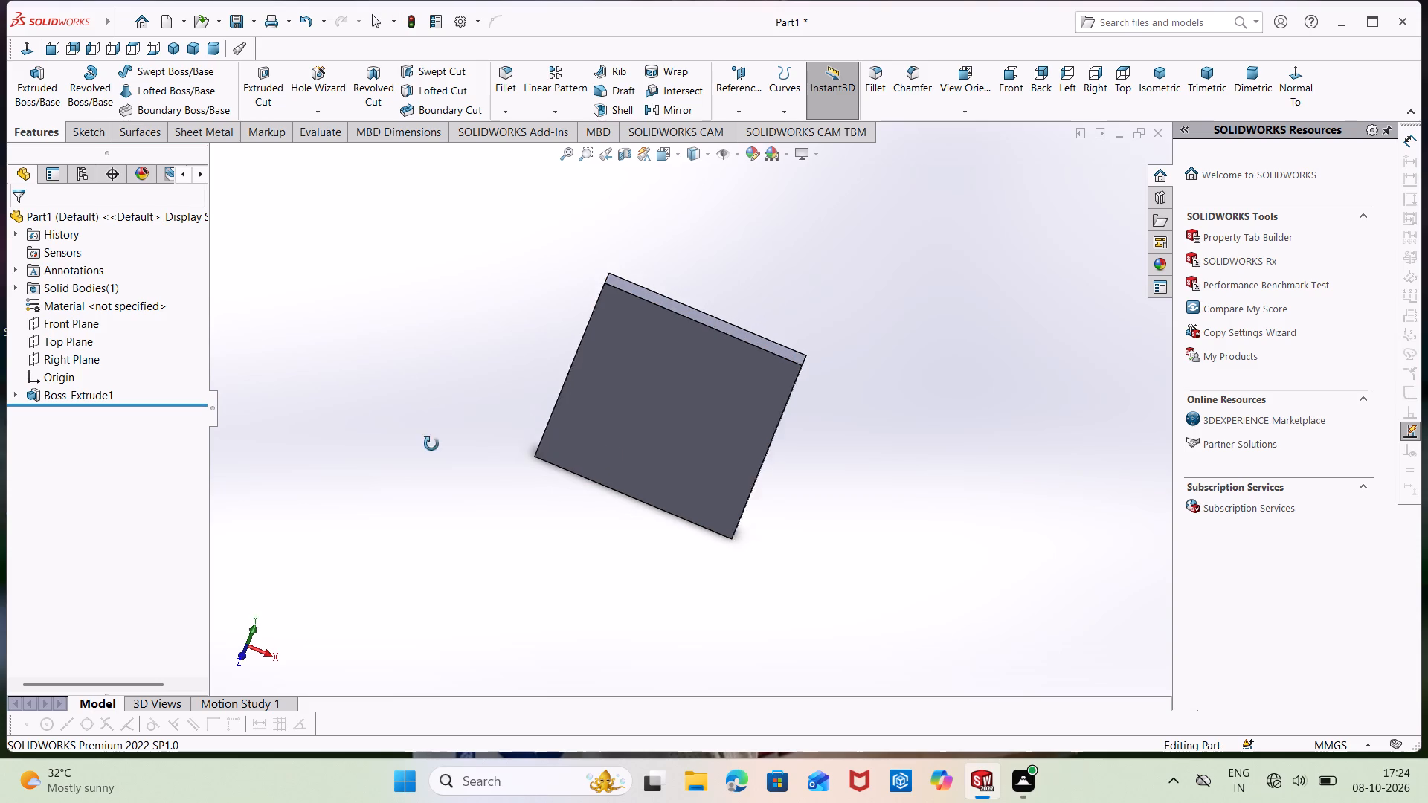
middle_click_drag(431, 444, 451, 468)
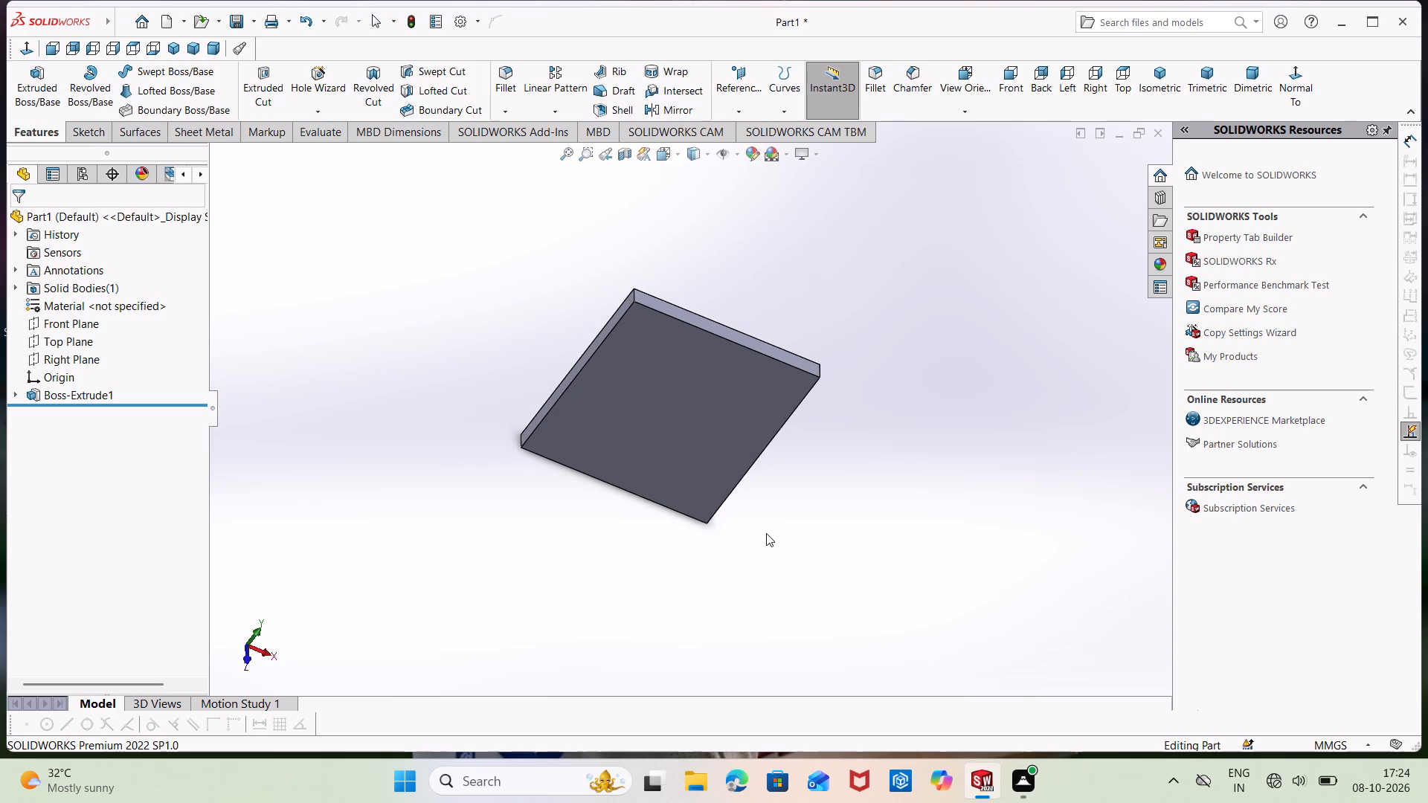
key("f")
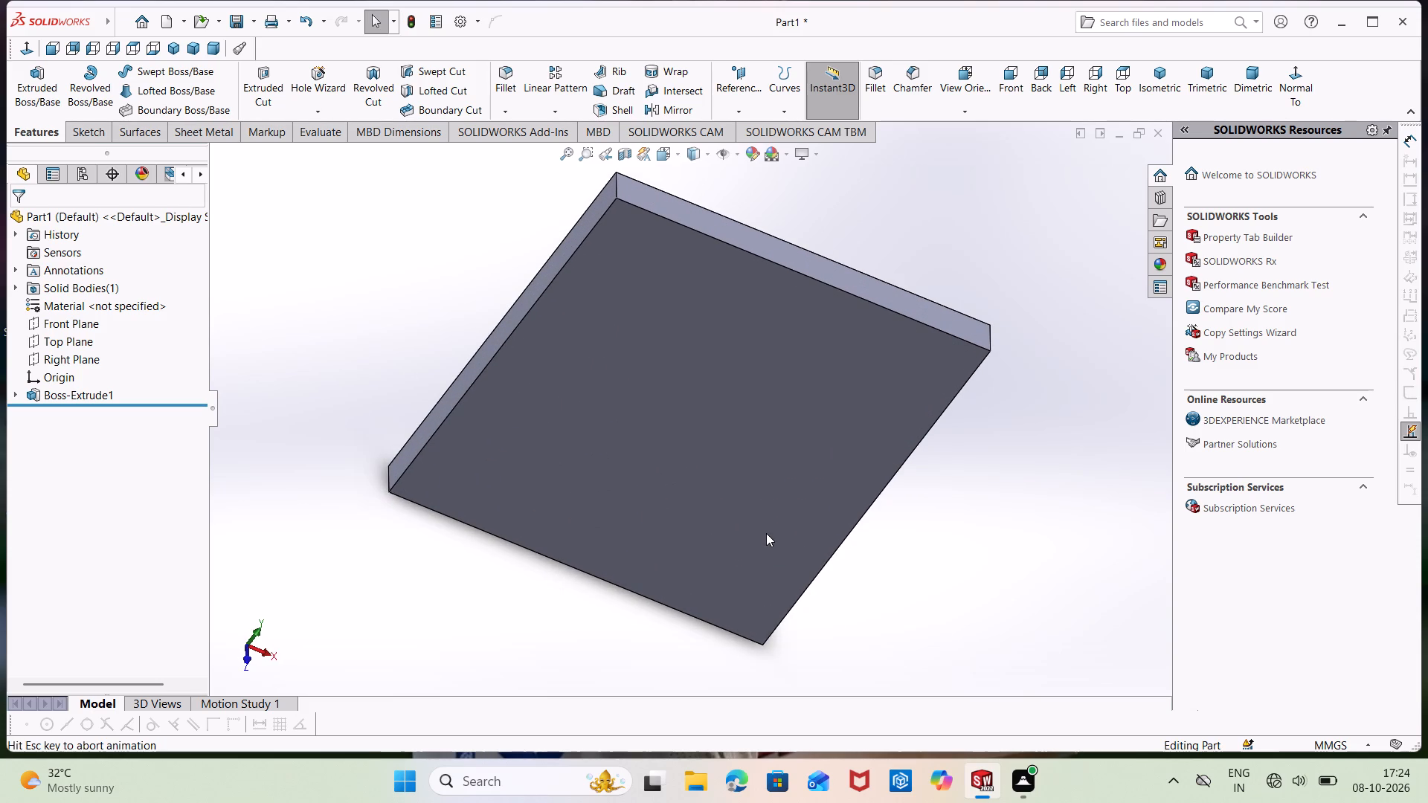
key("ctrl+8")
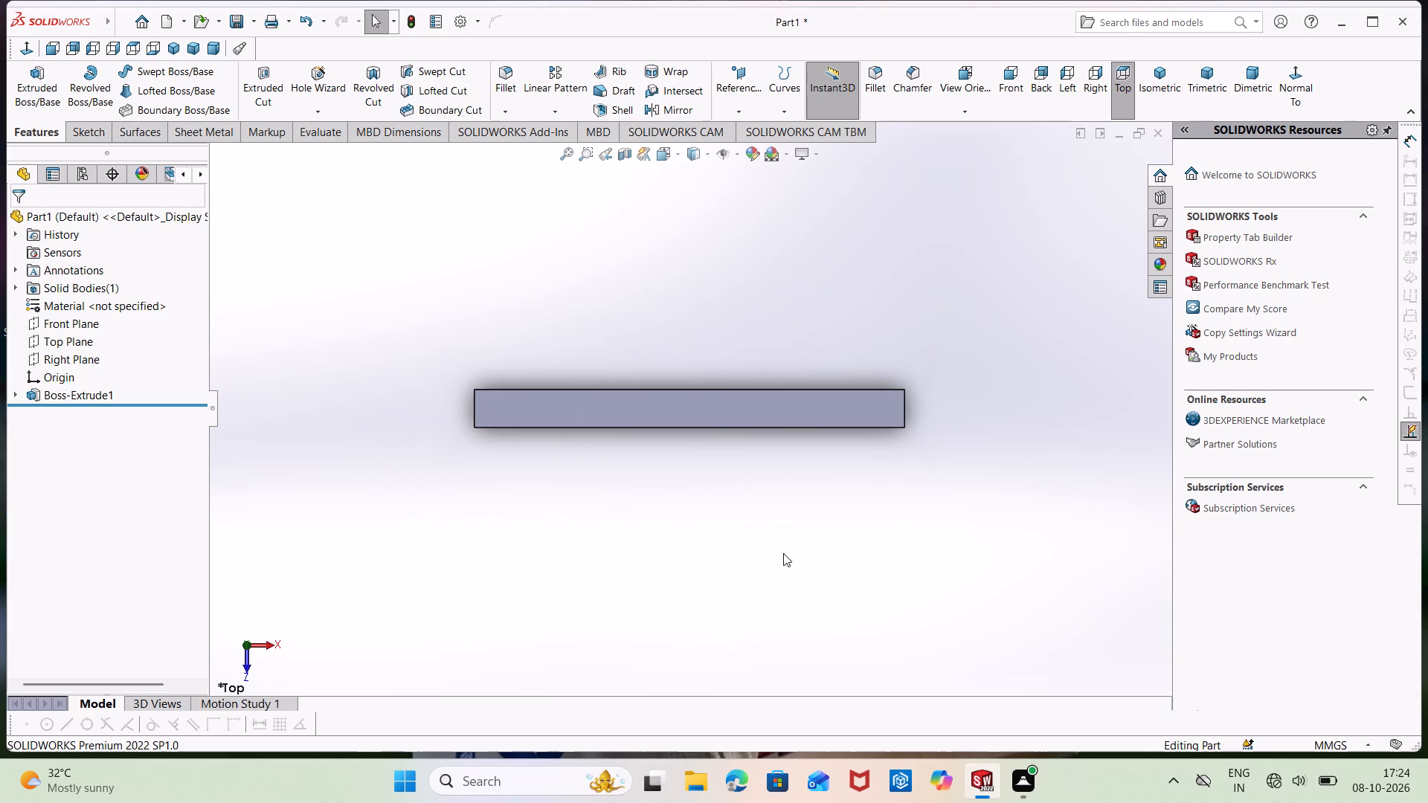
middle_click_drag(843, 521, 845, 233)
middle_click_drag(817, 448, 852, 390)
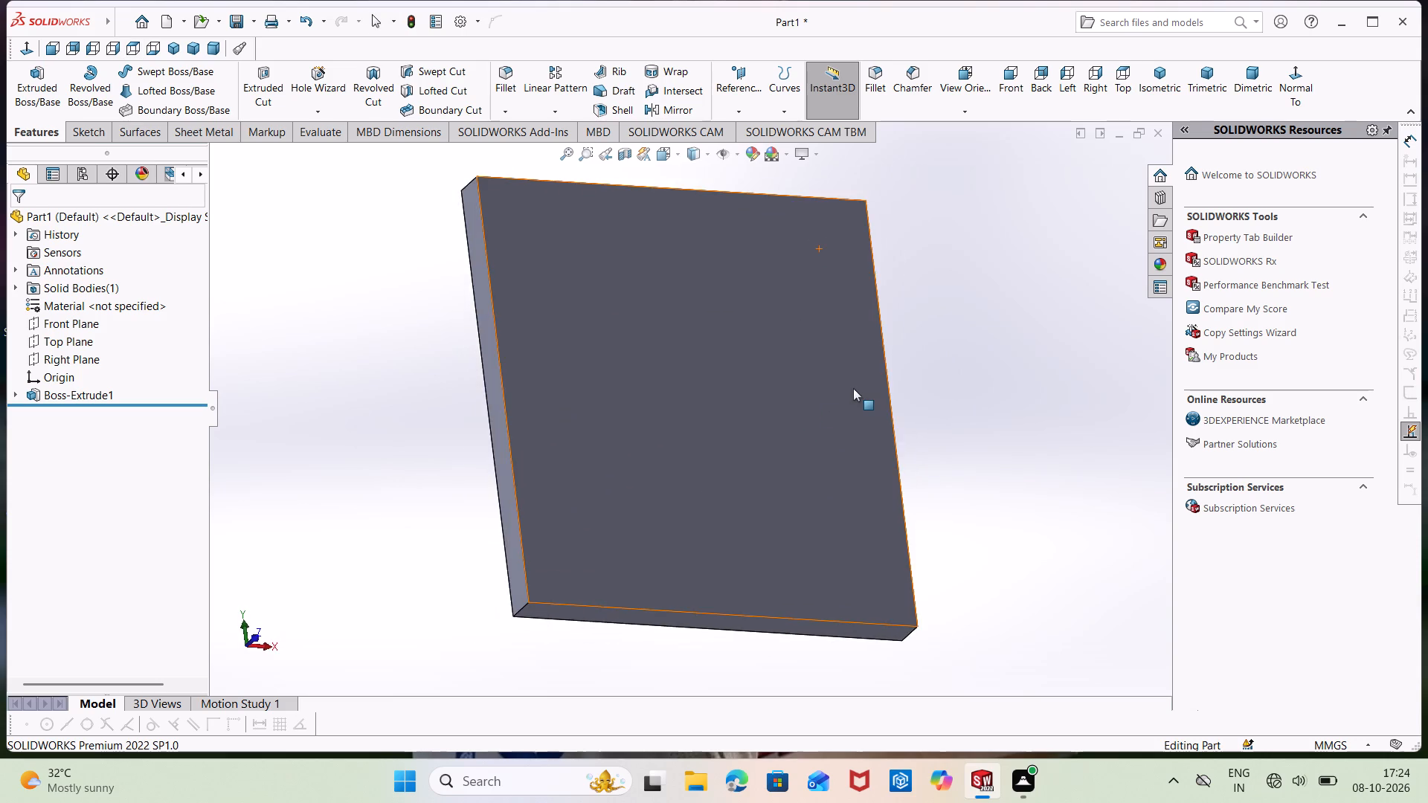
scroll(853, 388, "down", 2)
scroll(853, 388, "up", 4)
middle_click_drag(759, 424, 808, 492)
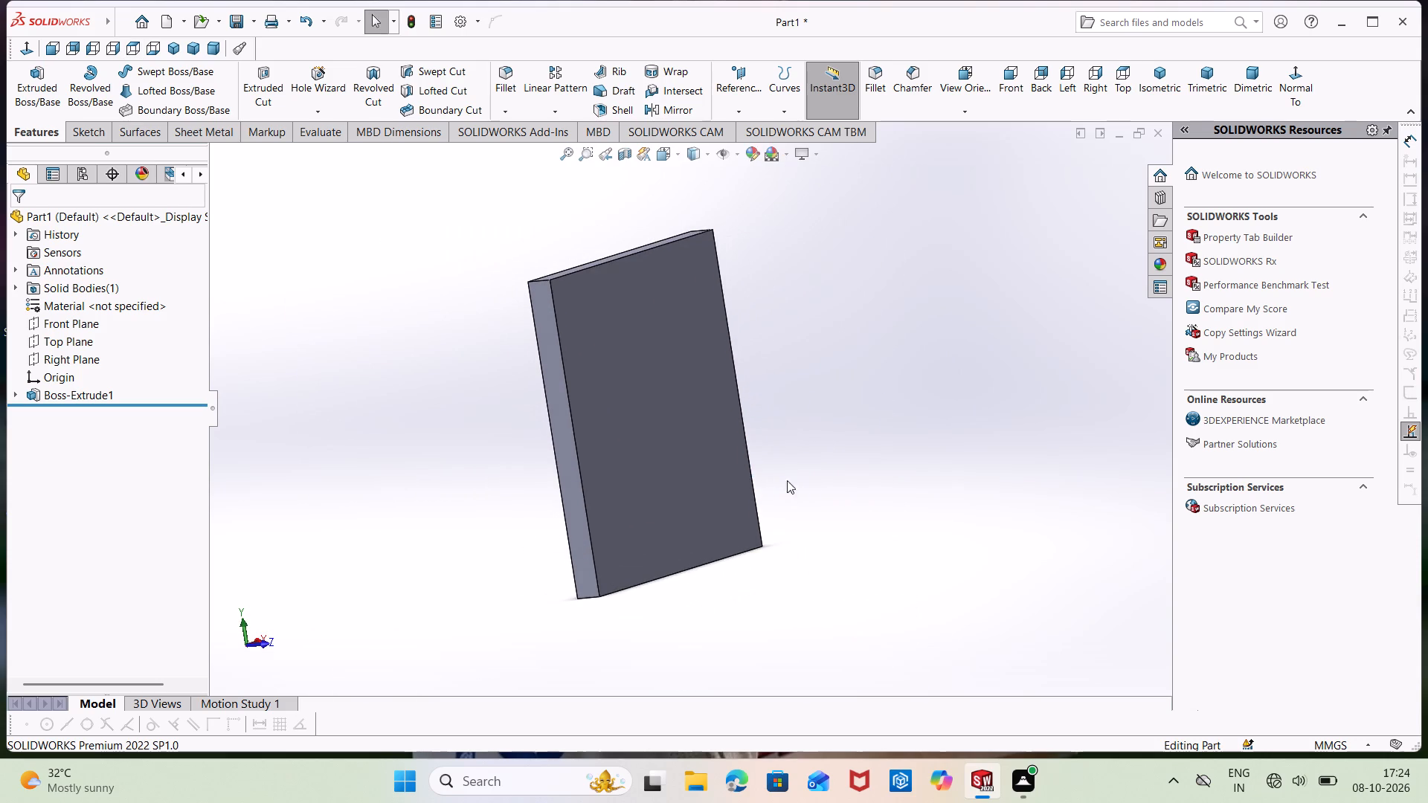
middle_click_drag(692, 383, 707, 428)
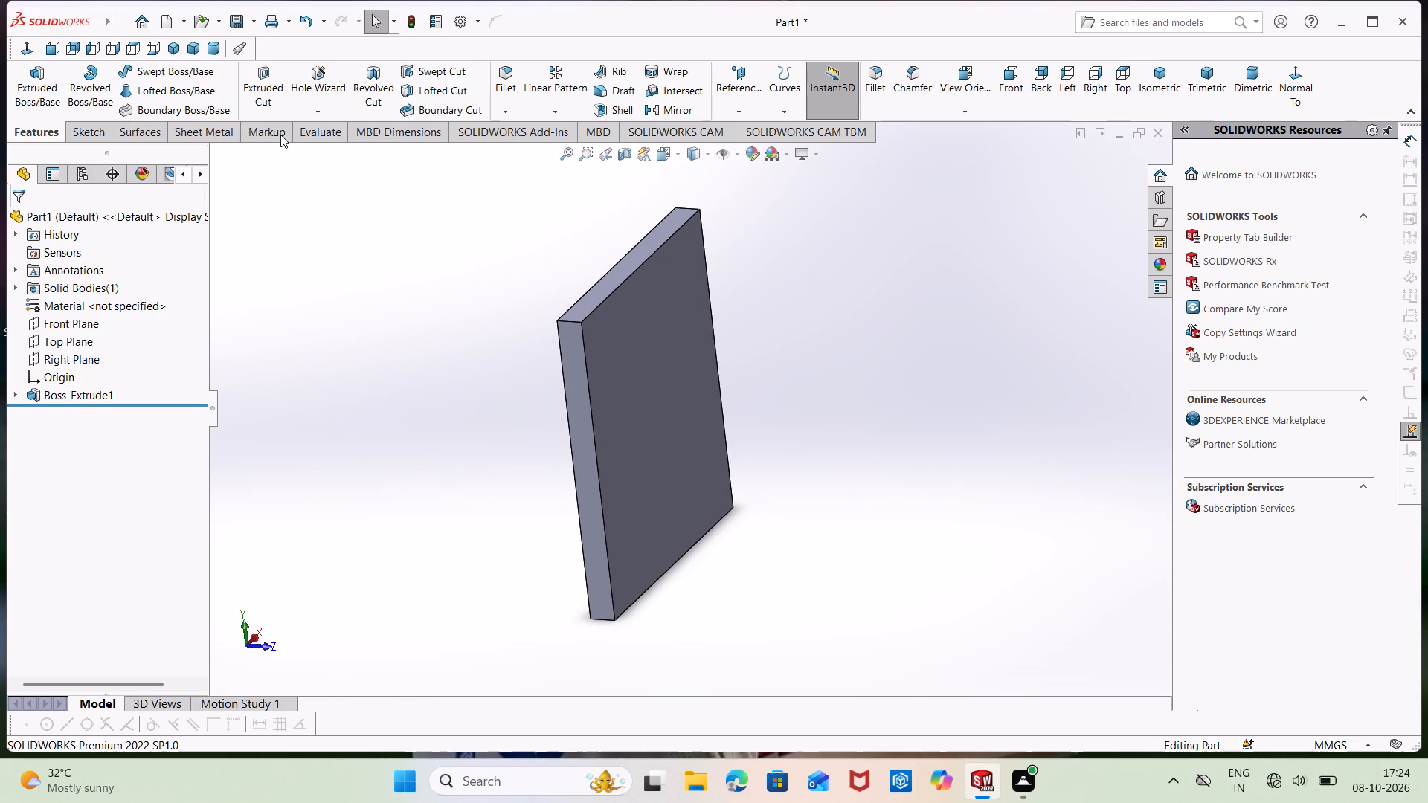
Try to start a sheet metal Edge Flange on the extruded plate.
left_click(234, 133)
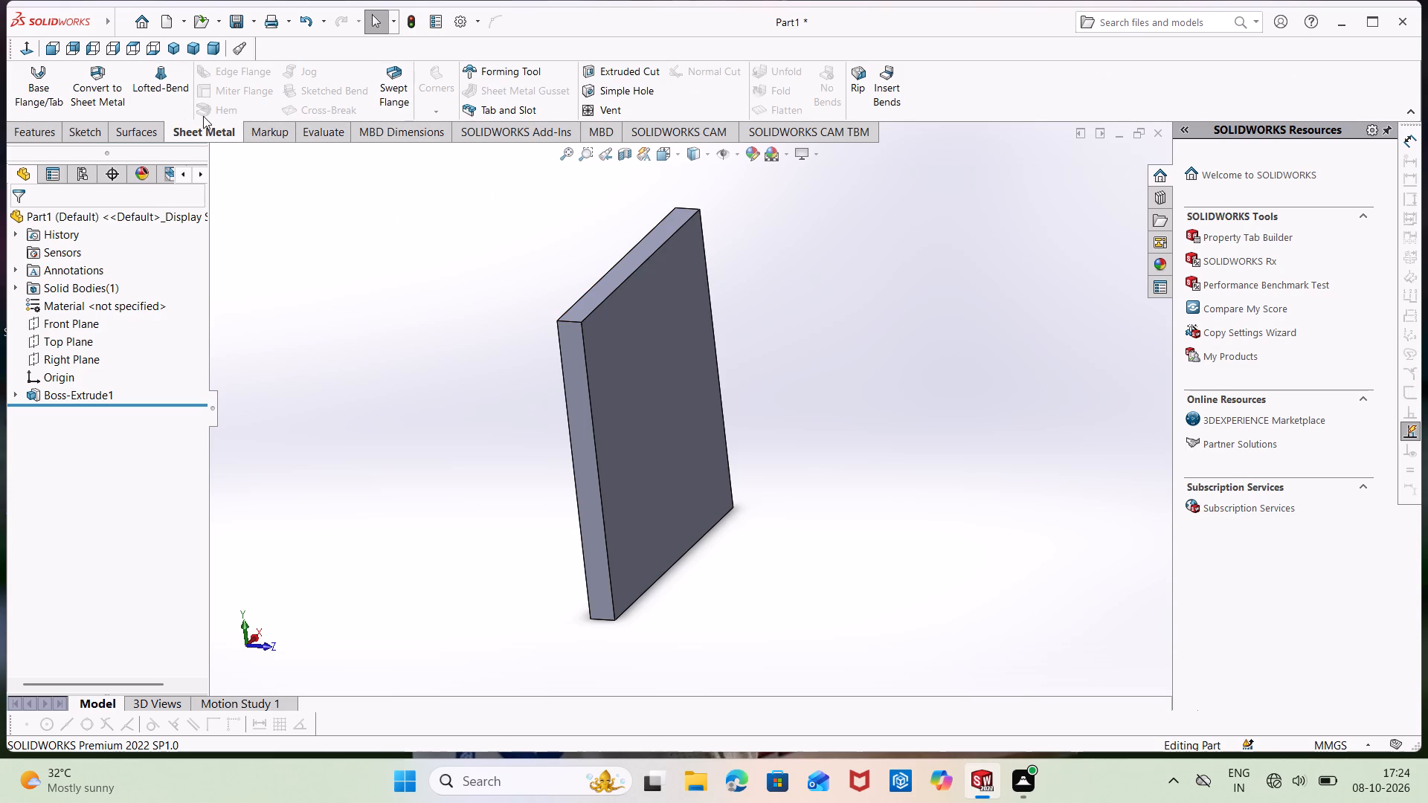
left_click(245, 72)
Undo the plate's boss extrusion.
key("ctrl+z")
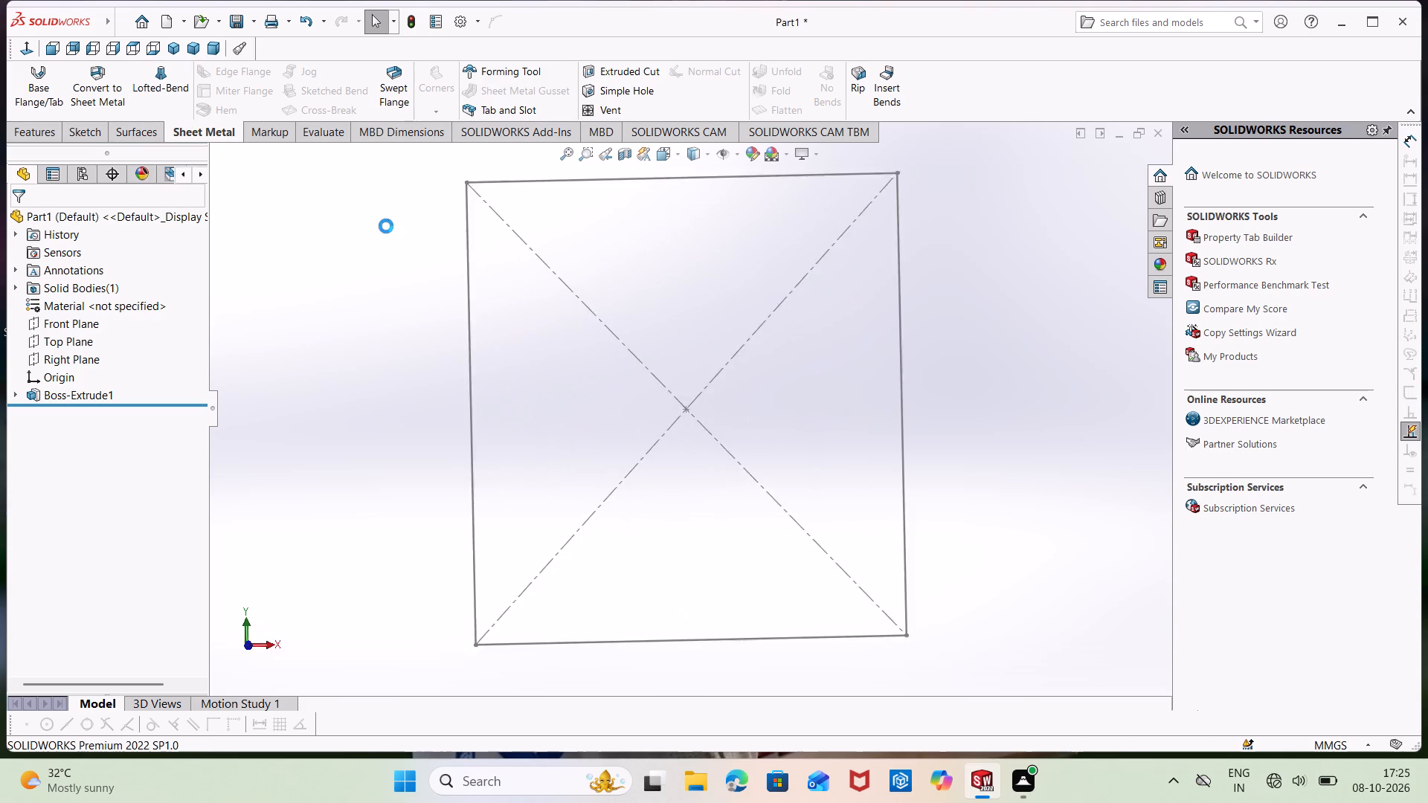
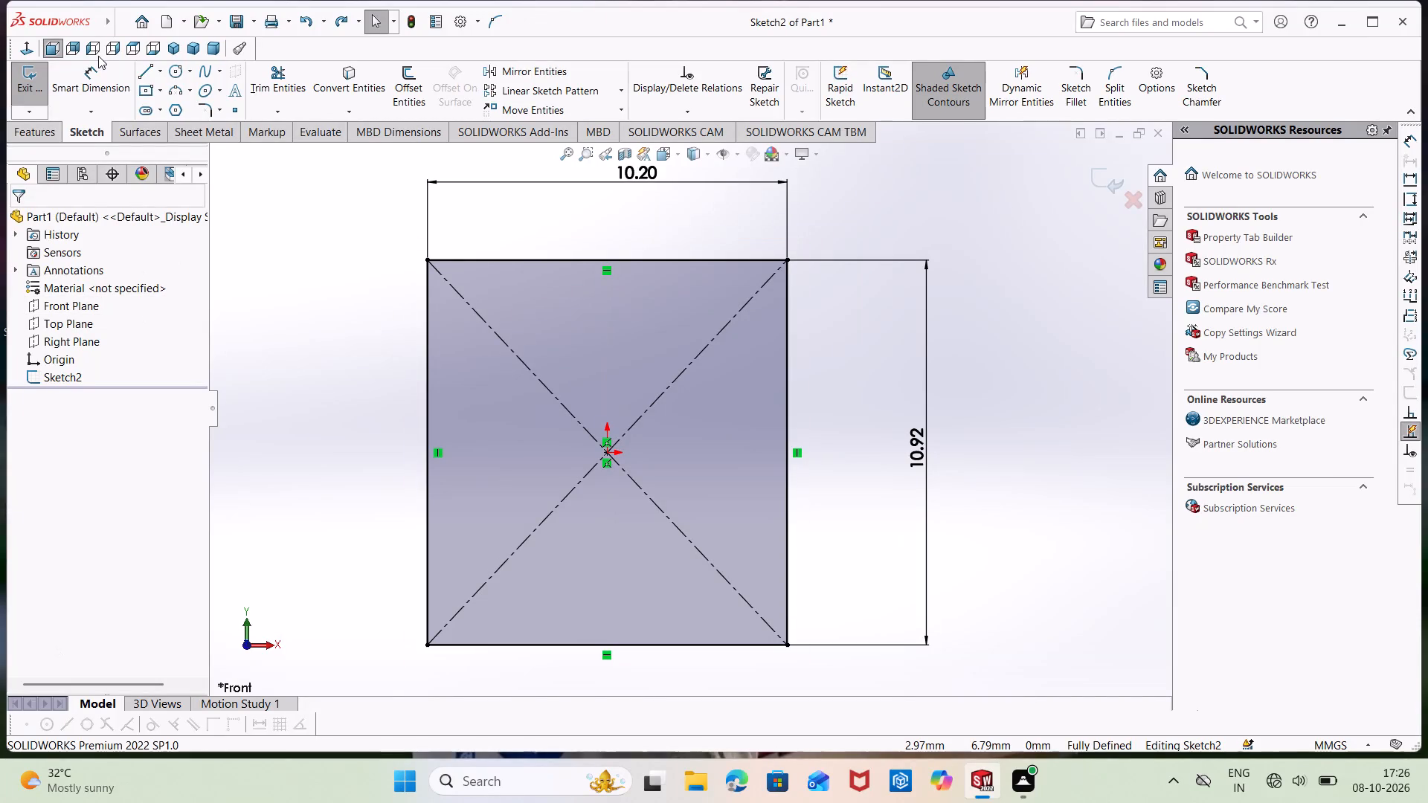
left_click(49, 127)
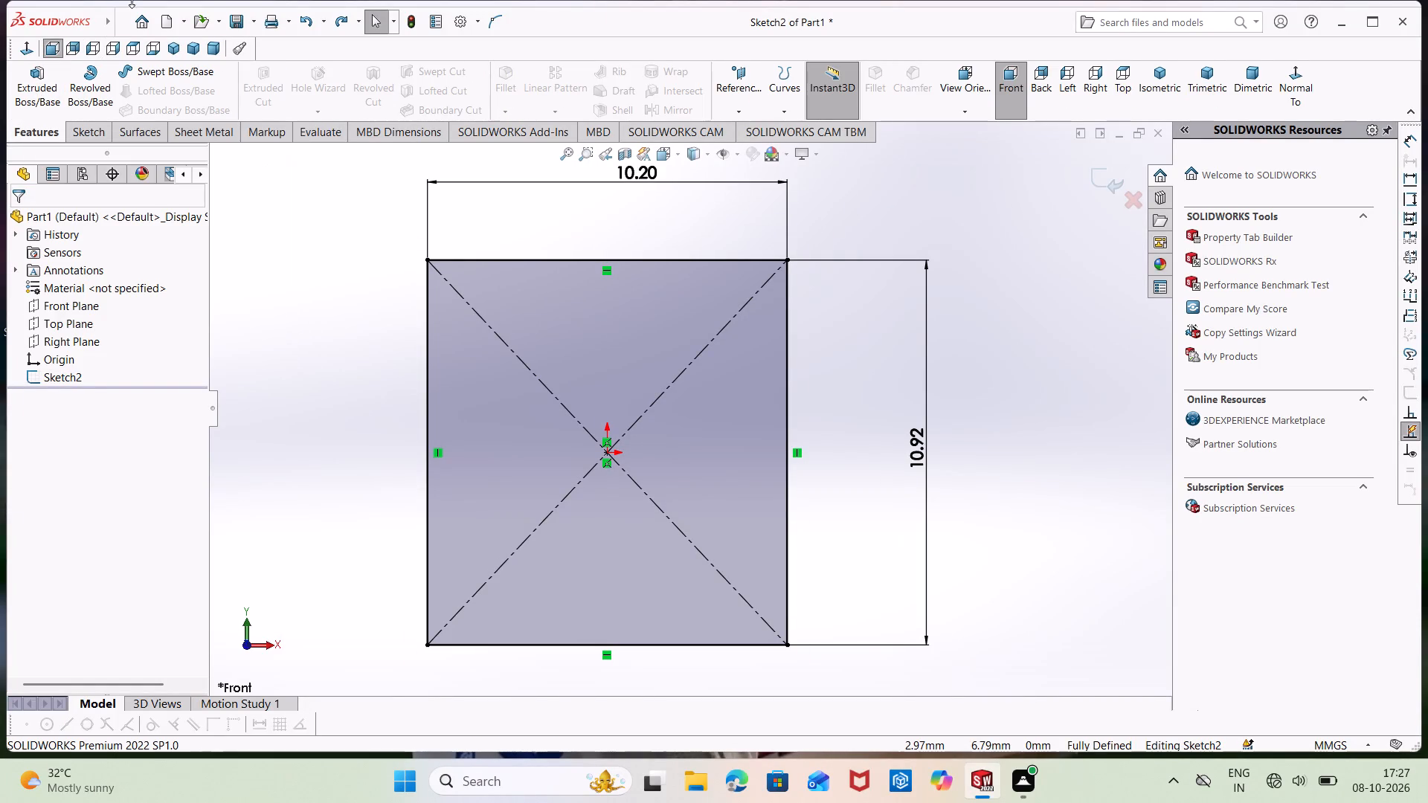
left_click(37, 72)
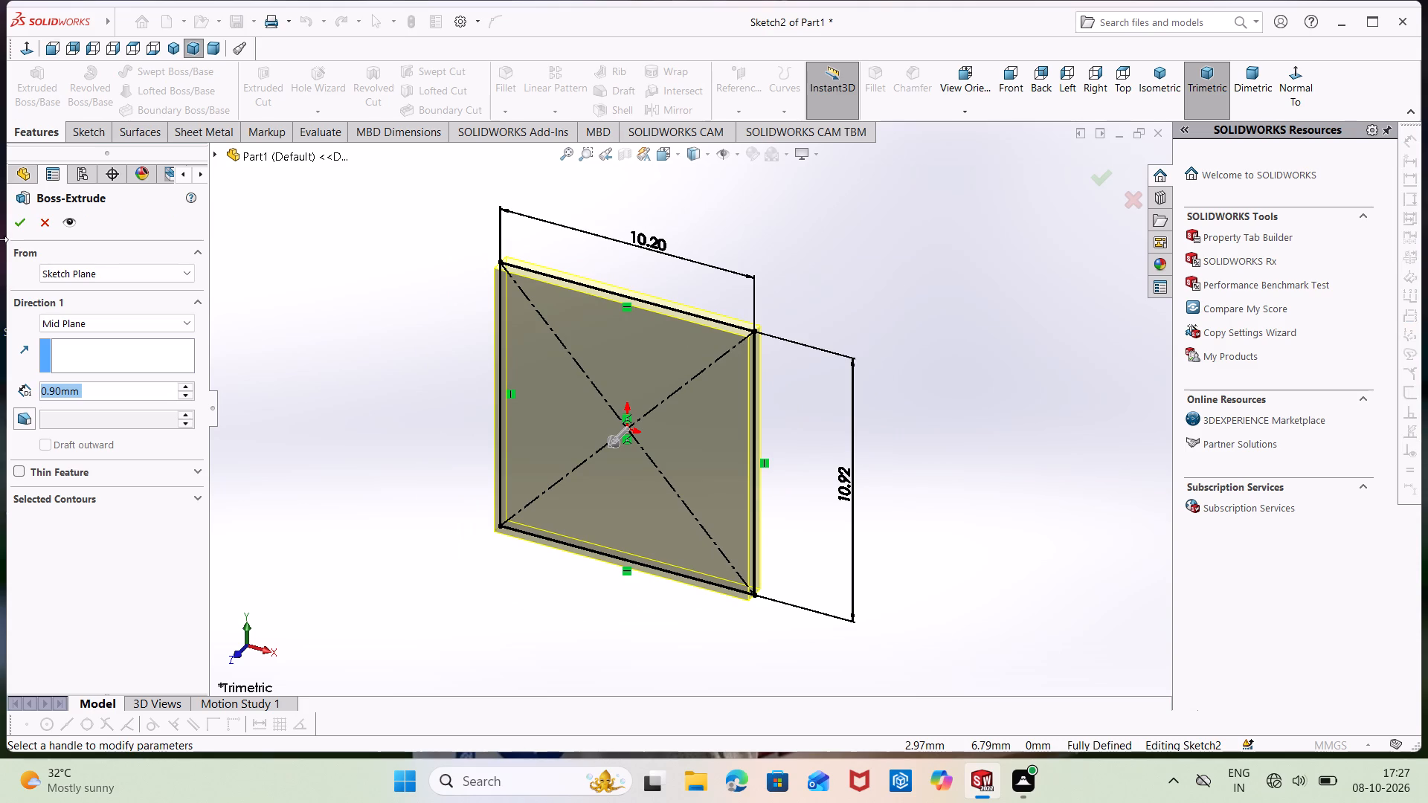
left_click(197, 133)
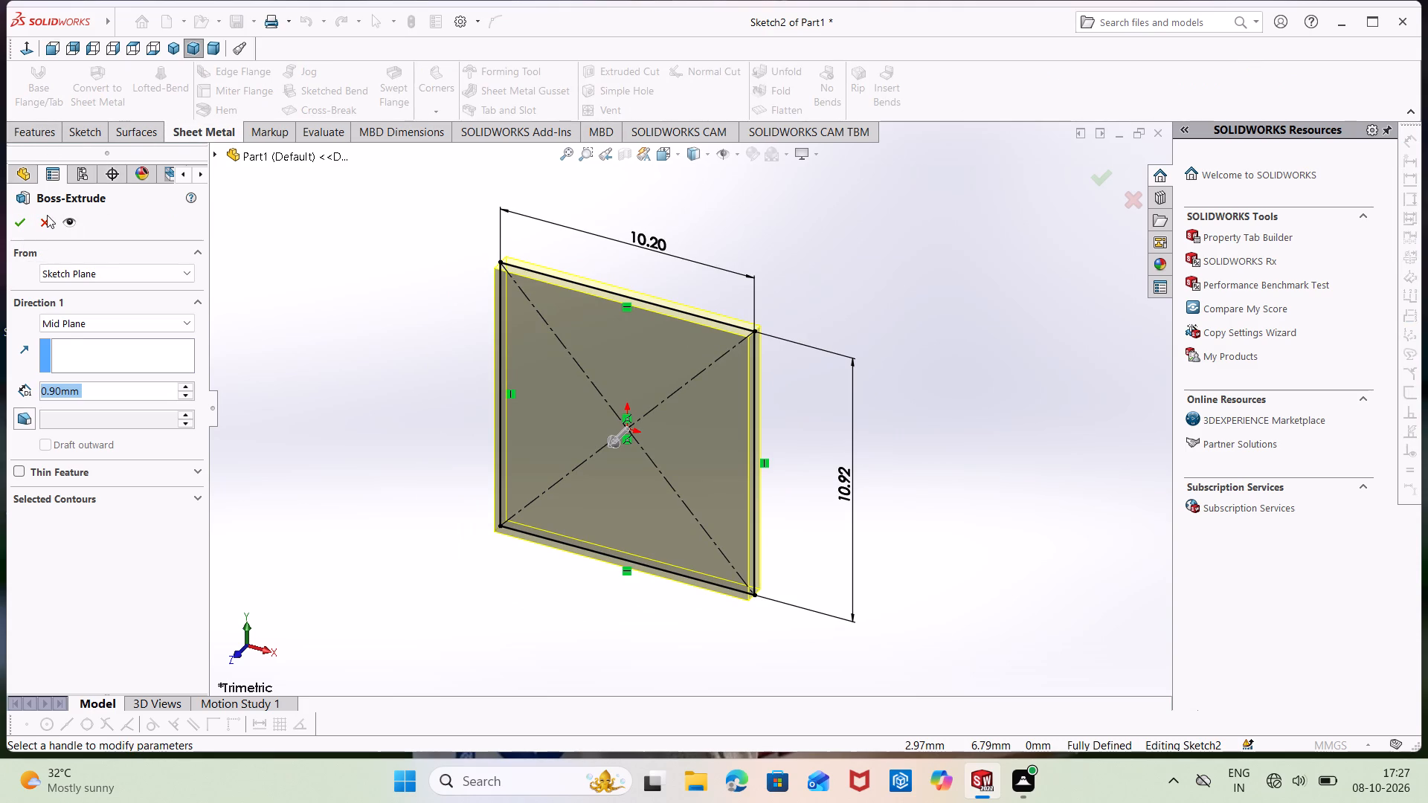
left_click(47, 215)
Create a sheet metal Base Flange from the rectangle sketch with a thickness of 0.9 mm.
left_click(198, 132)
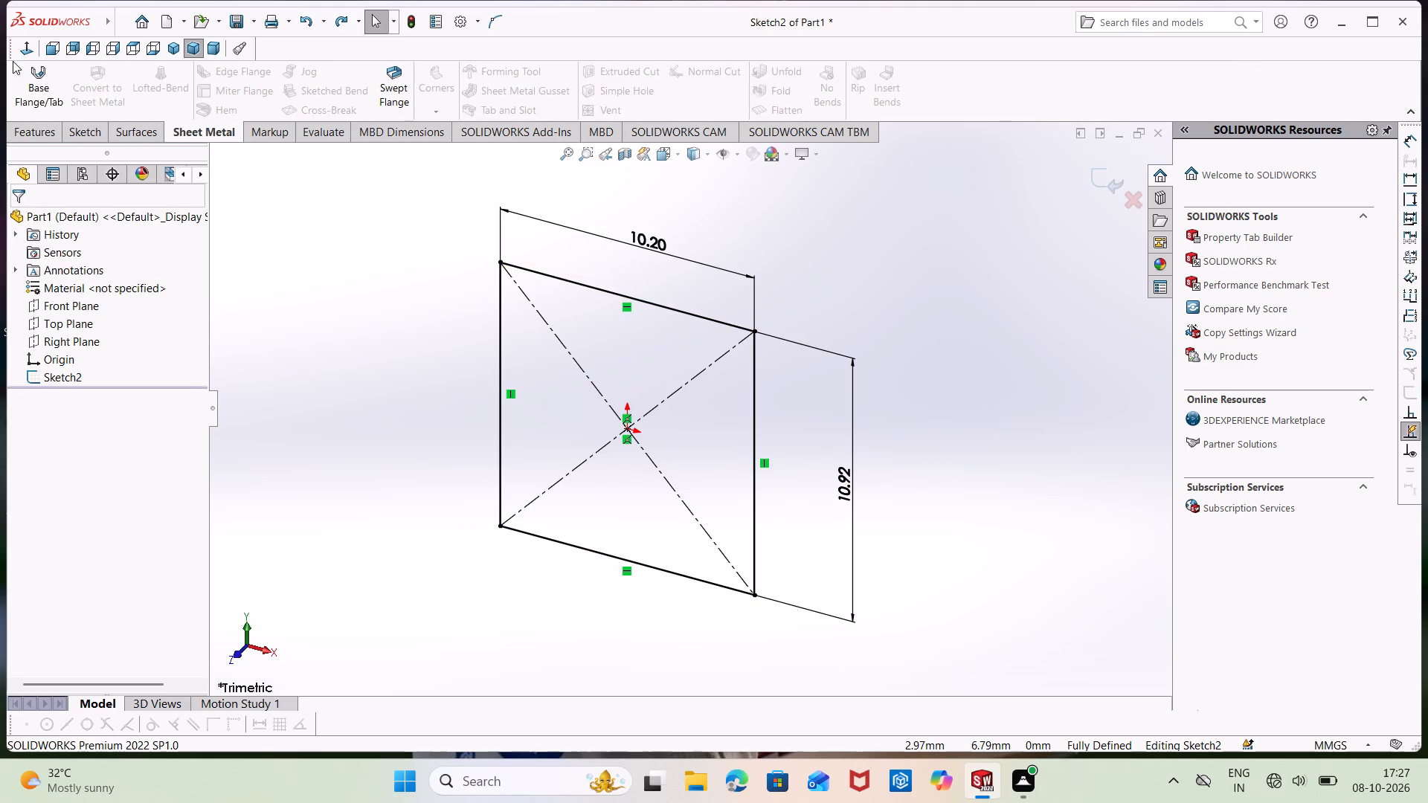
left_click(36, 78)
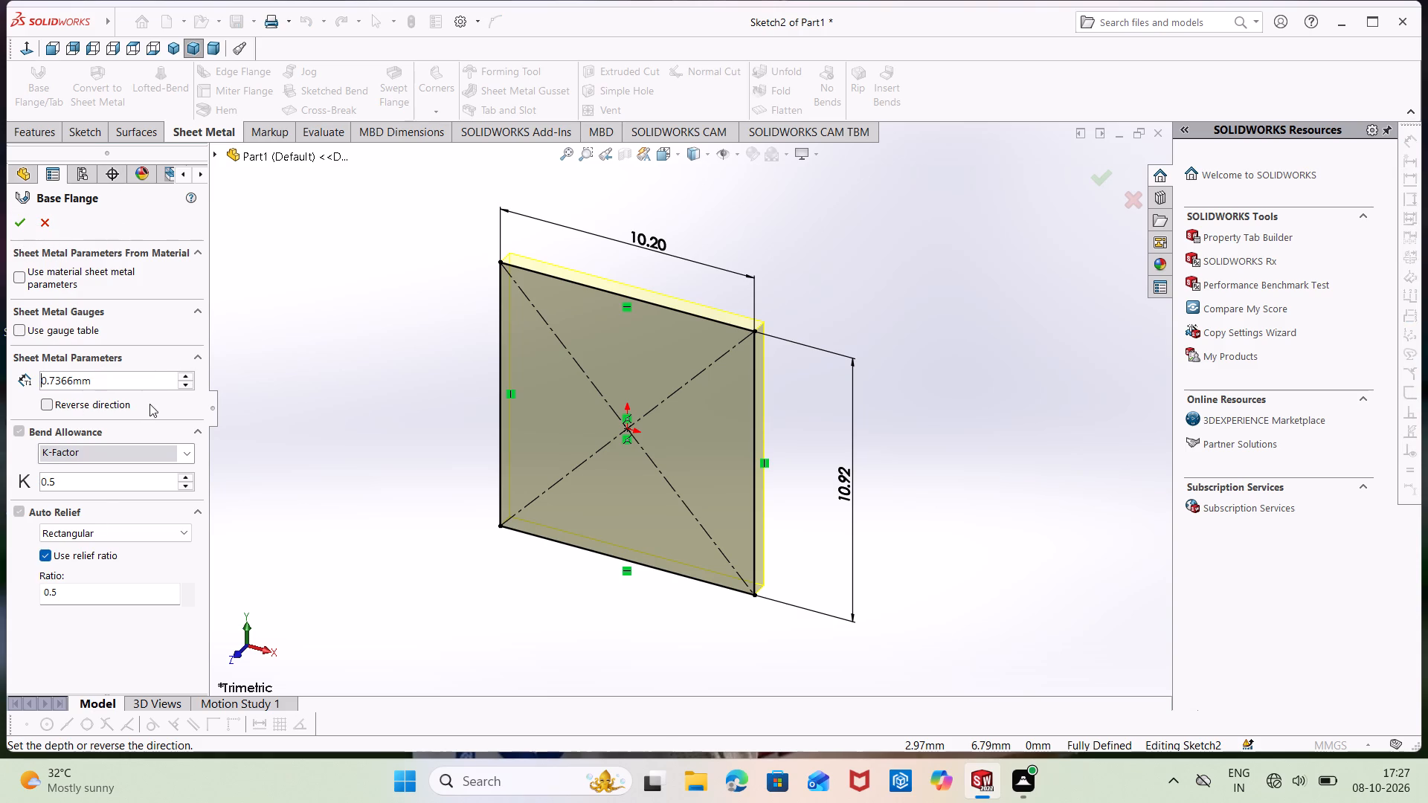
left_click(145, 378)
double_click(145, 378)
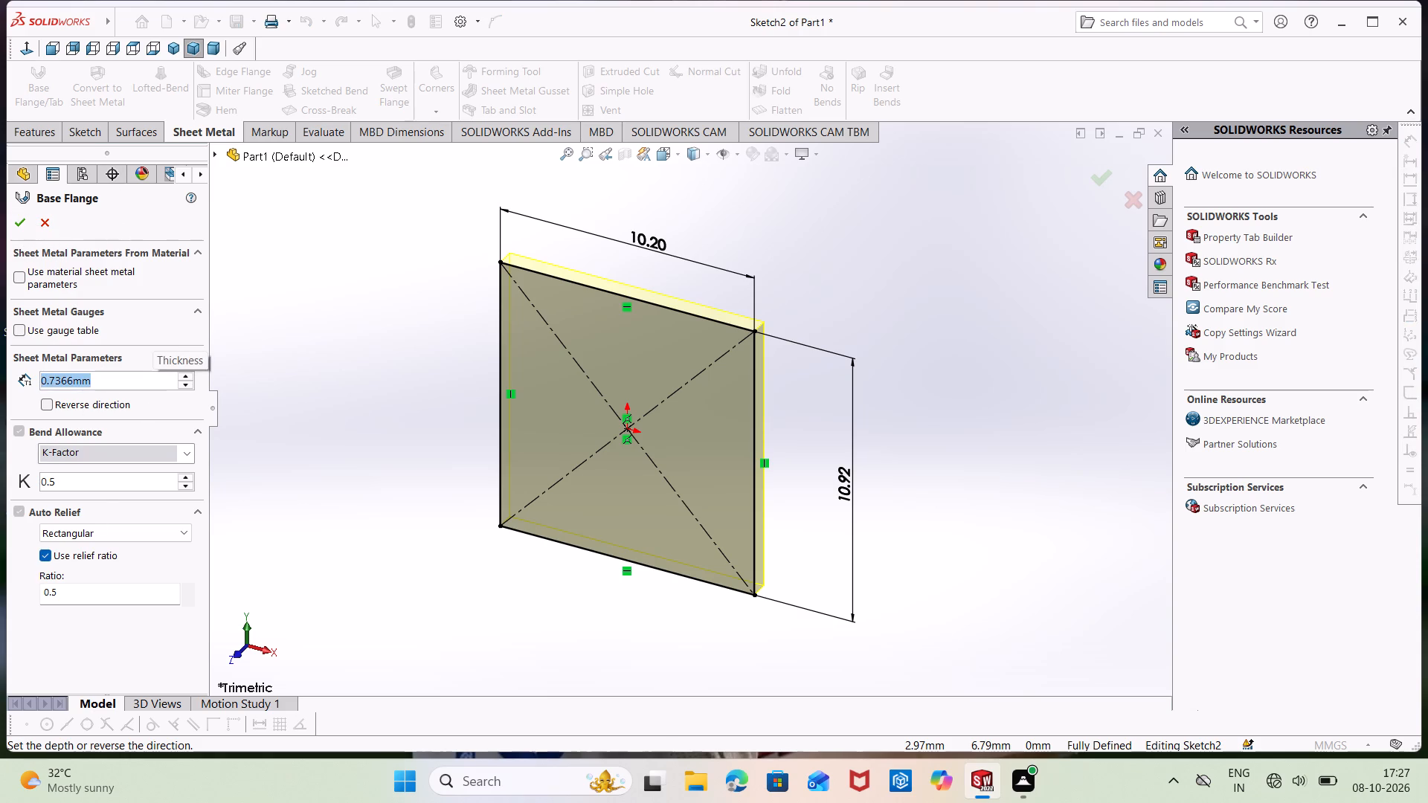
double_click(141, 377)
key("BackSpace")
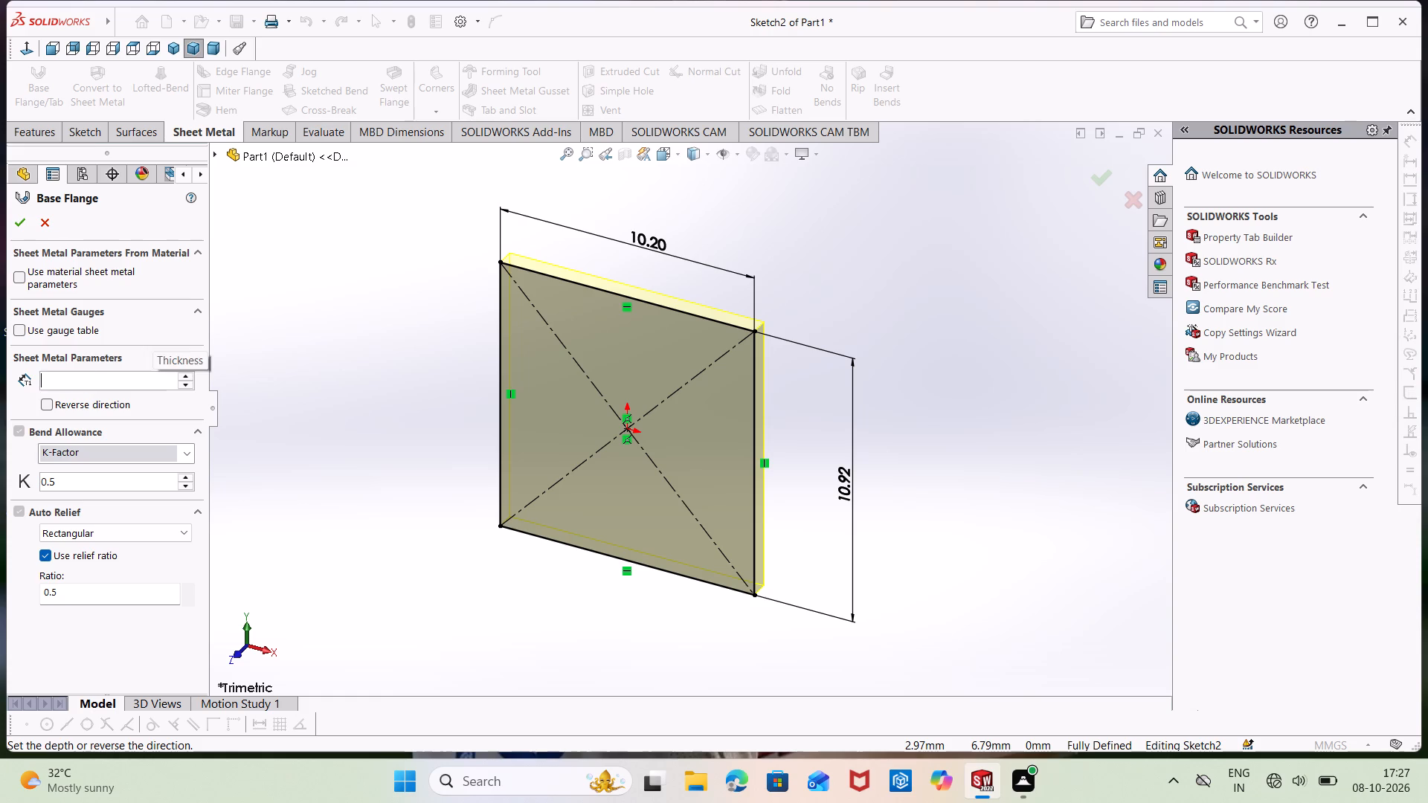
type(".9")
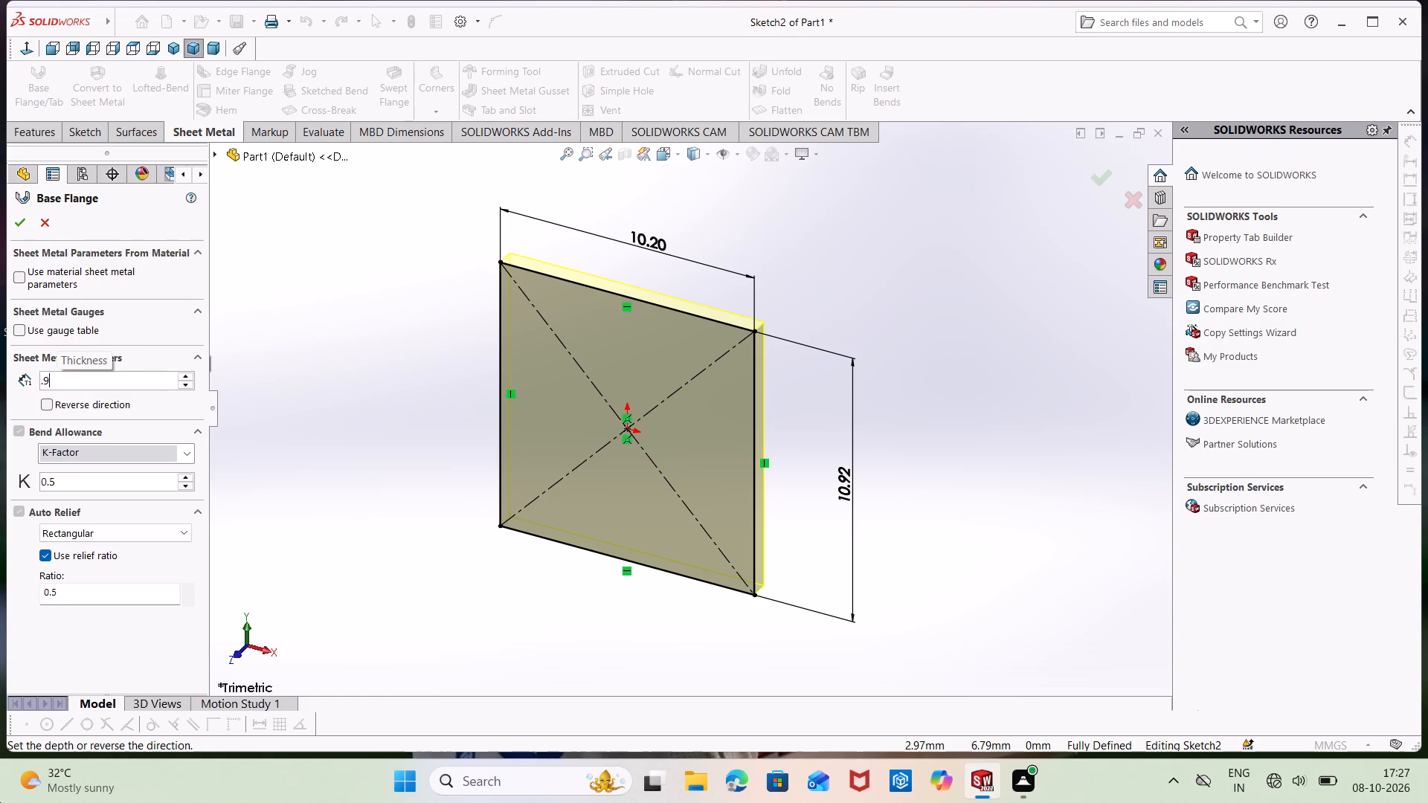
key("Return")
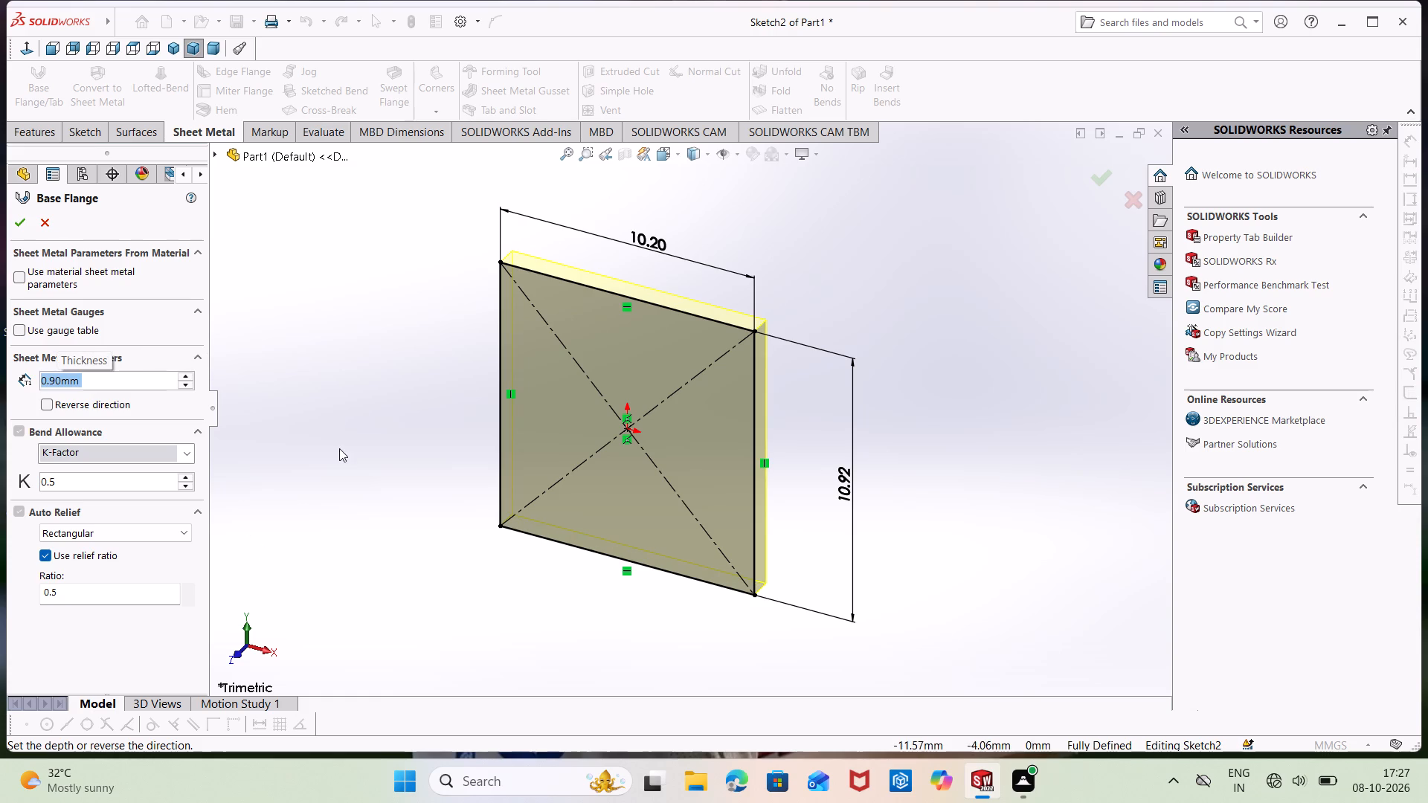
left_click(25, 228)
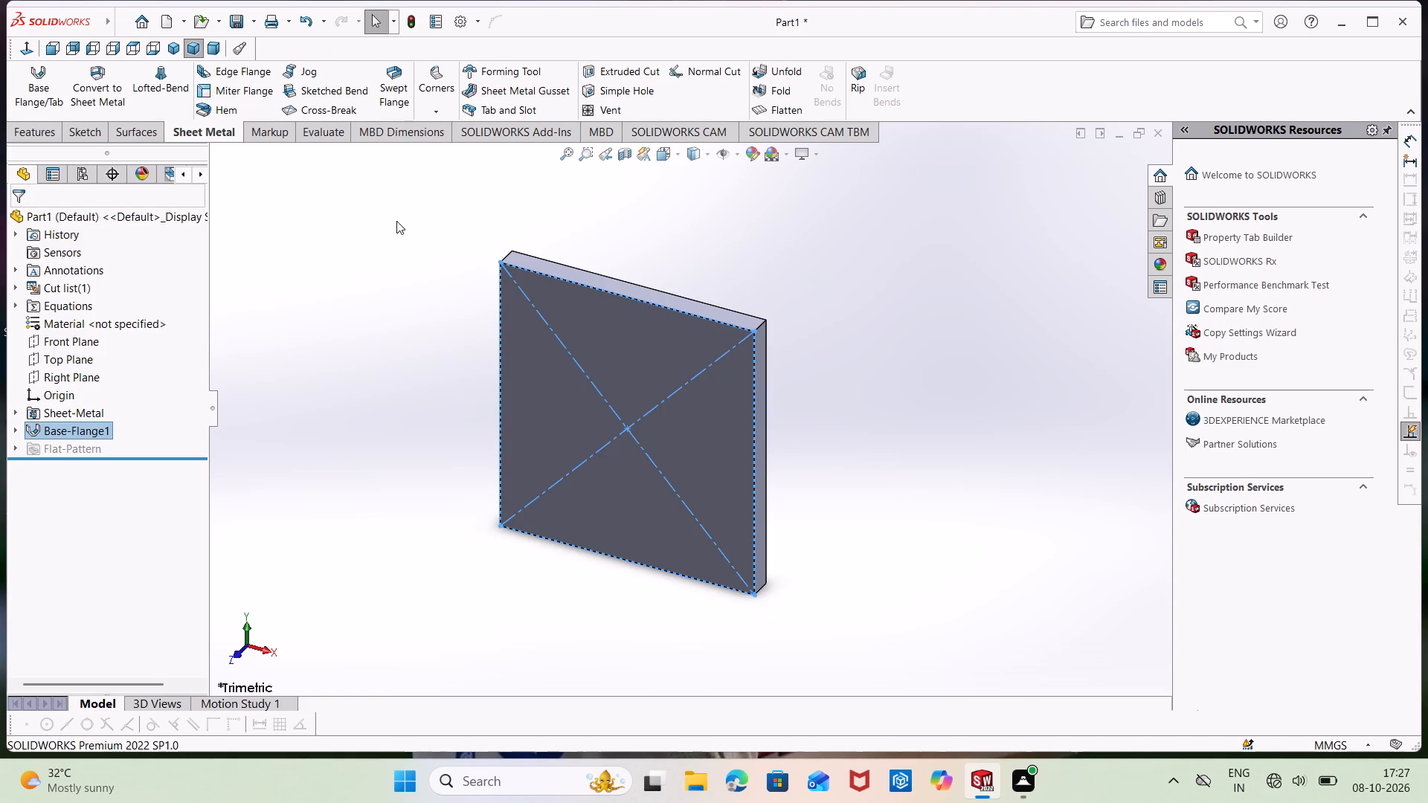
left_click(541, 372)
left_click(849, 257)
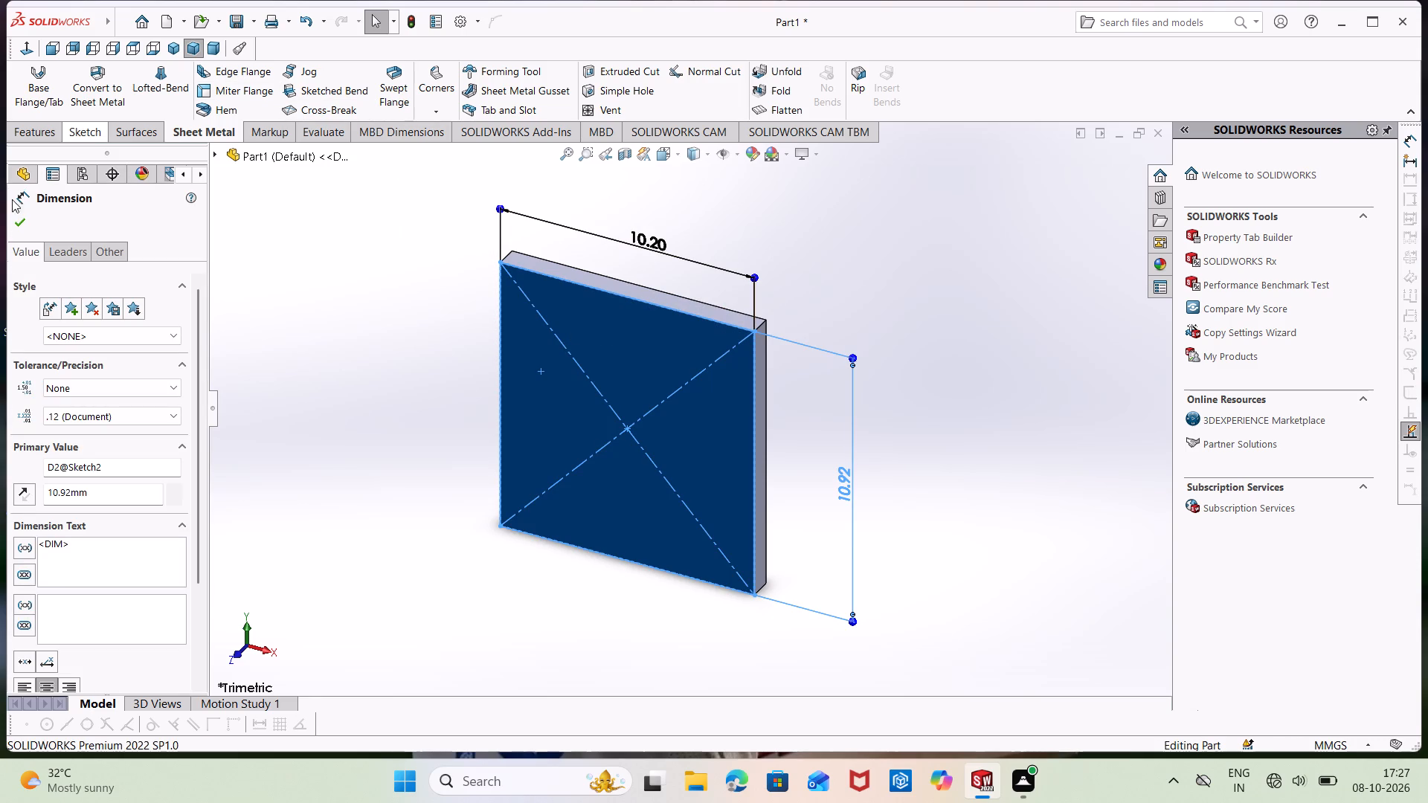
left_click(30, 220)
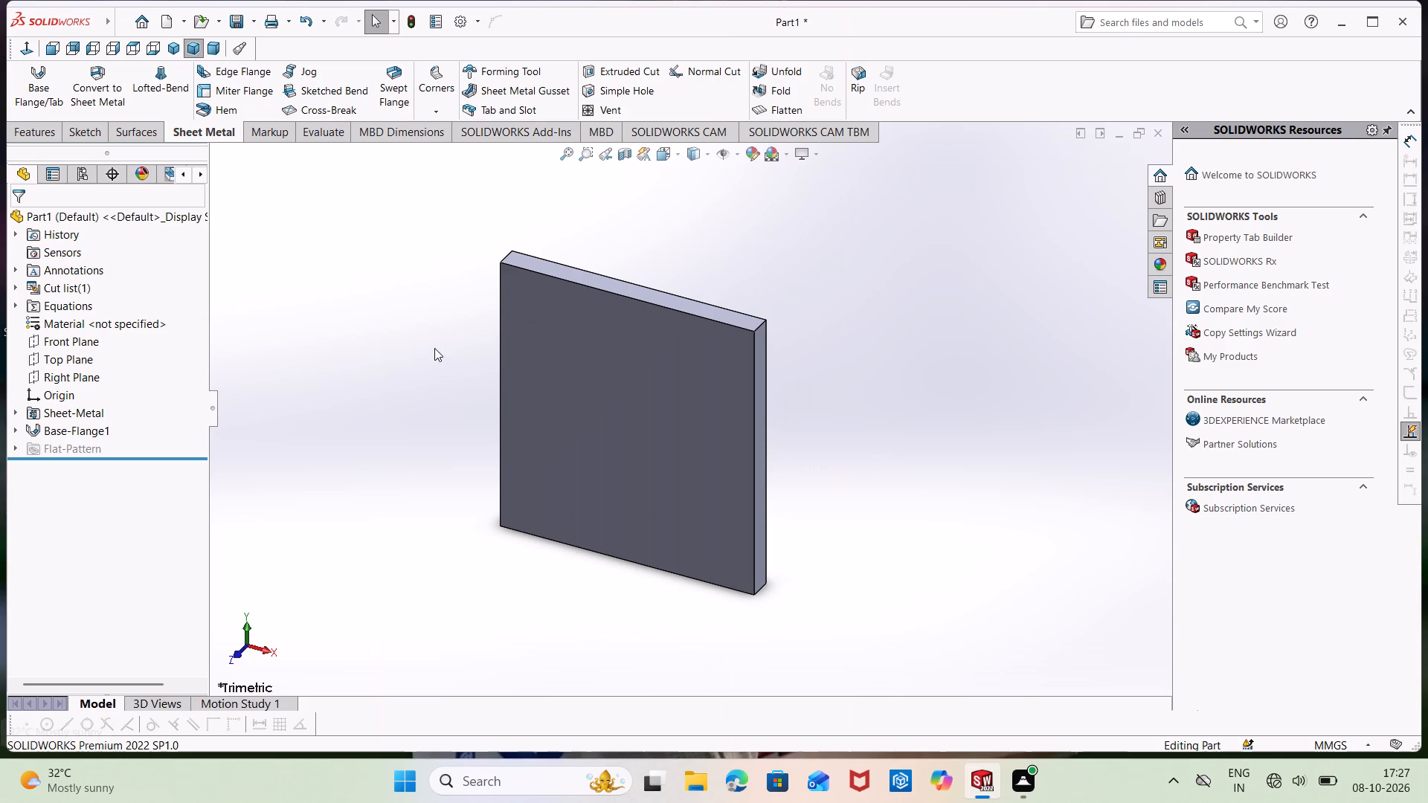
Add a 90-degree Edge Flange along the front face's bottom edge, extending rearward with a Blind length of 23.57 mm.
middle_click_drag(448, 383, 513, 424)
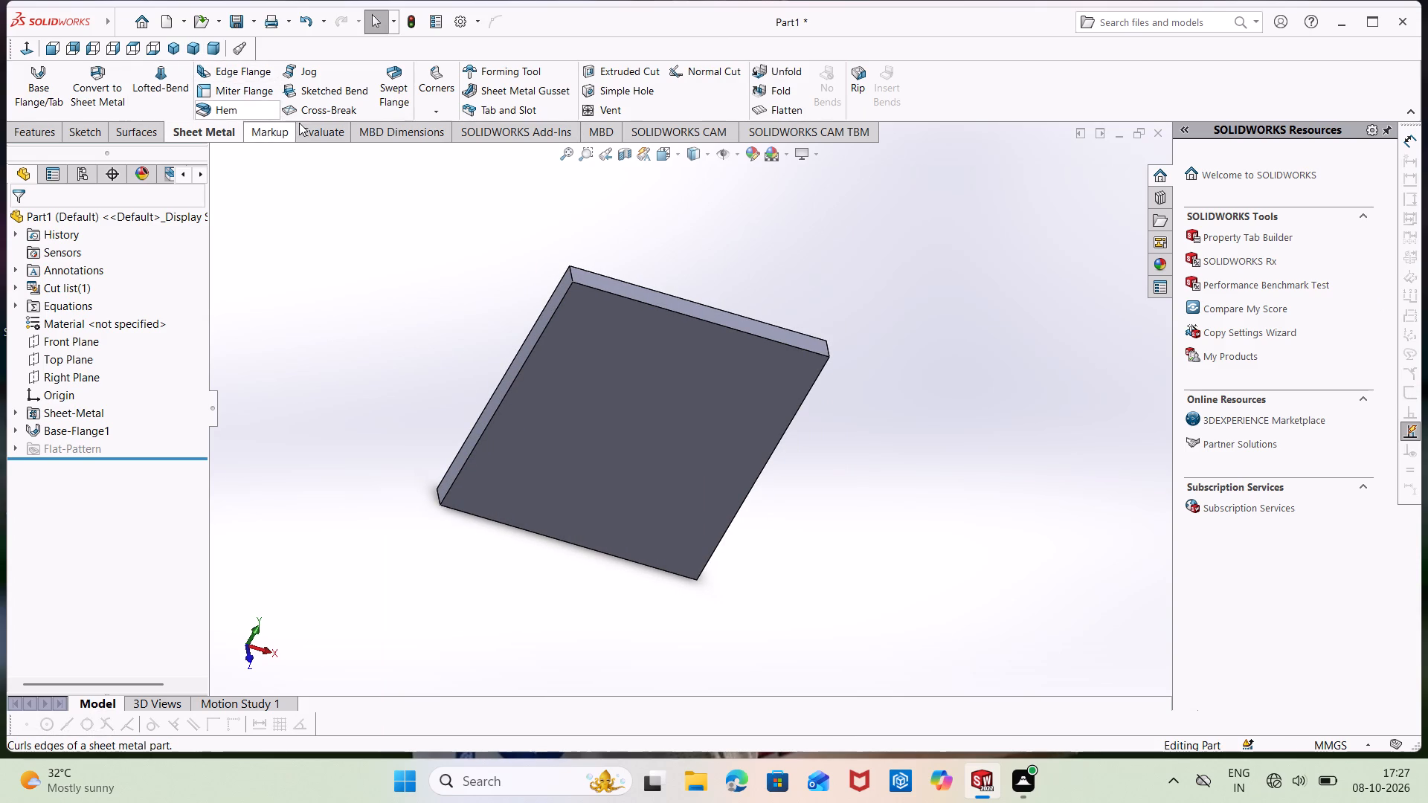
left_click(252, 73)
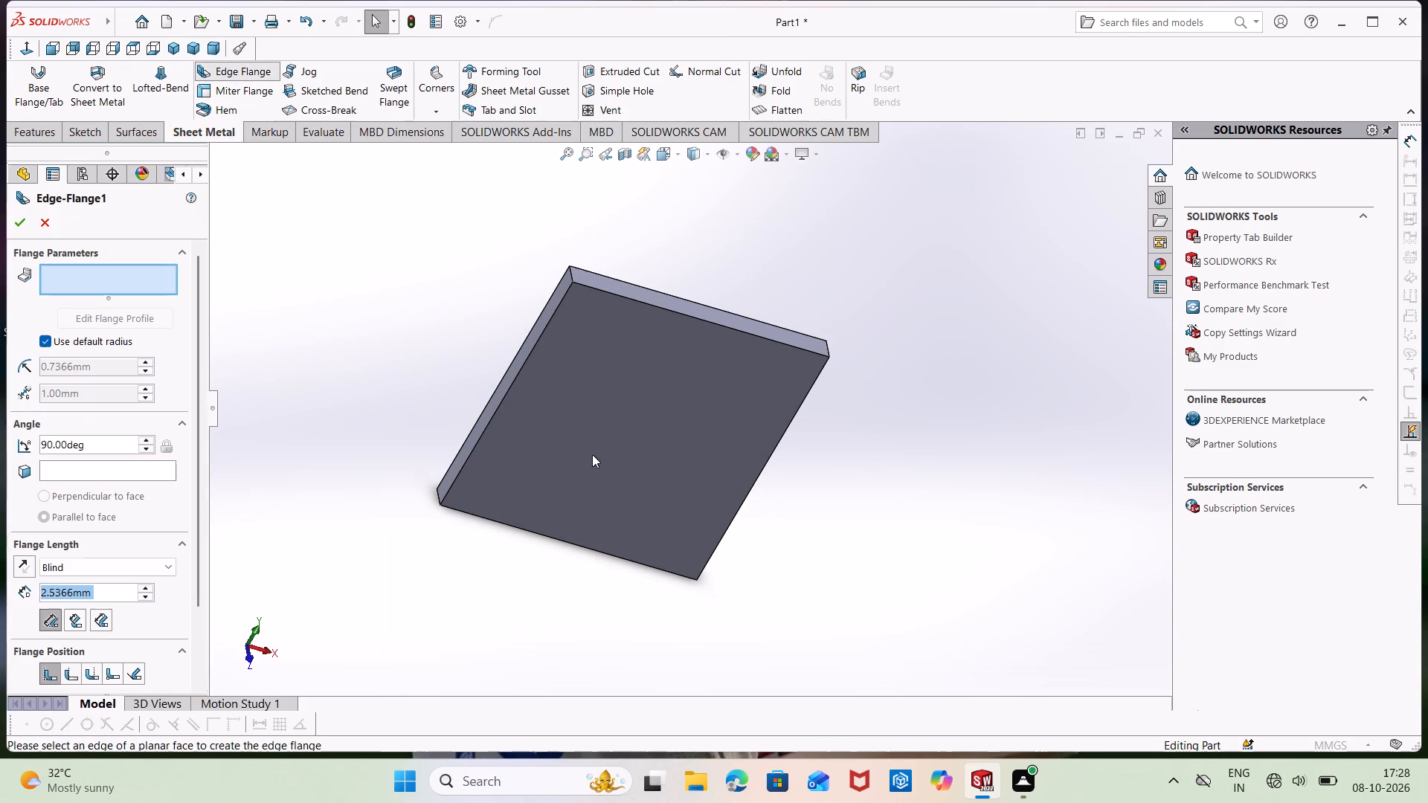
middle_click_drag(742, 475, 730, 367)
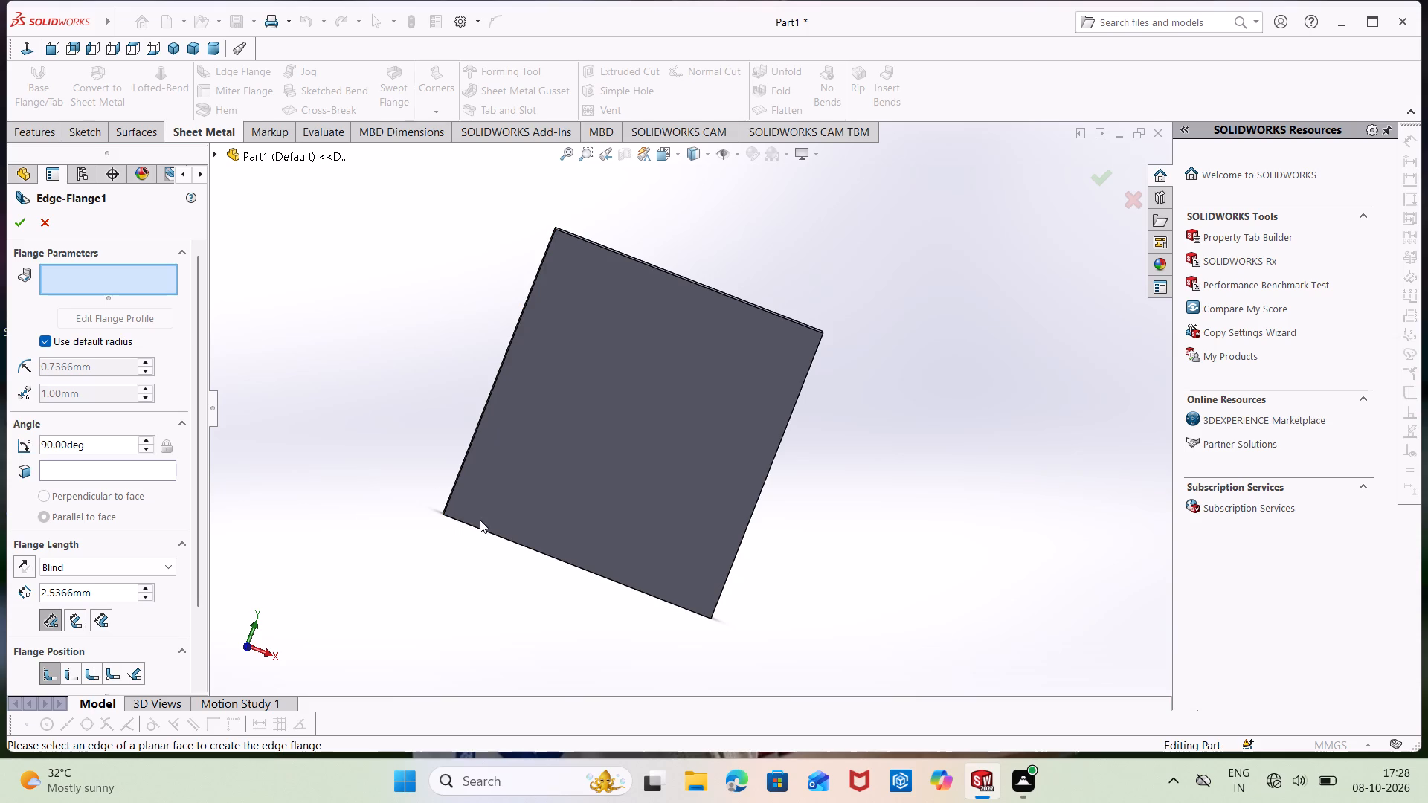
left_click(485, 532)
middle_click_drag(342, 359, 335, 456)
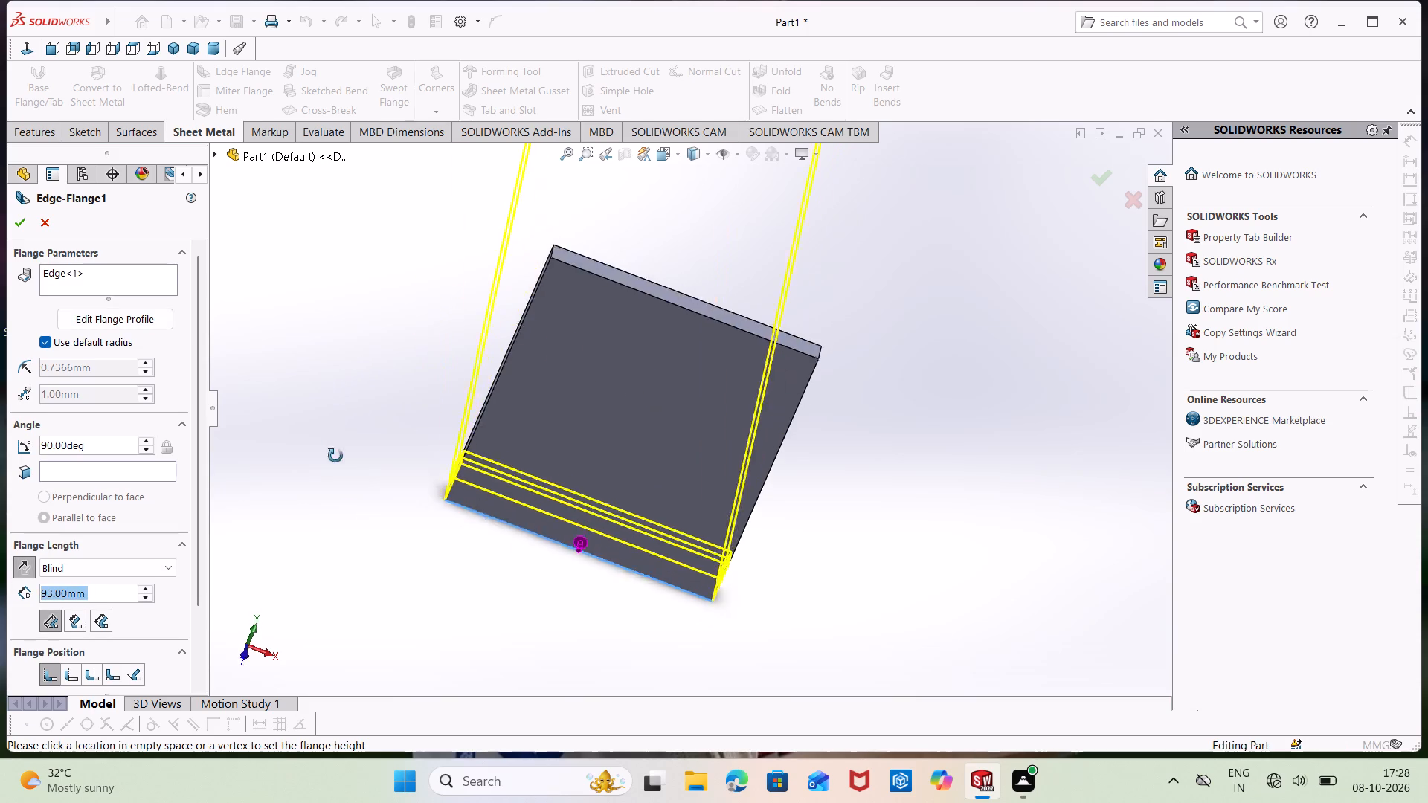
middle_click_drag(335, 456, 386, 480)
middle_click_drag(707, 603, 706, 602)
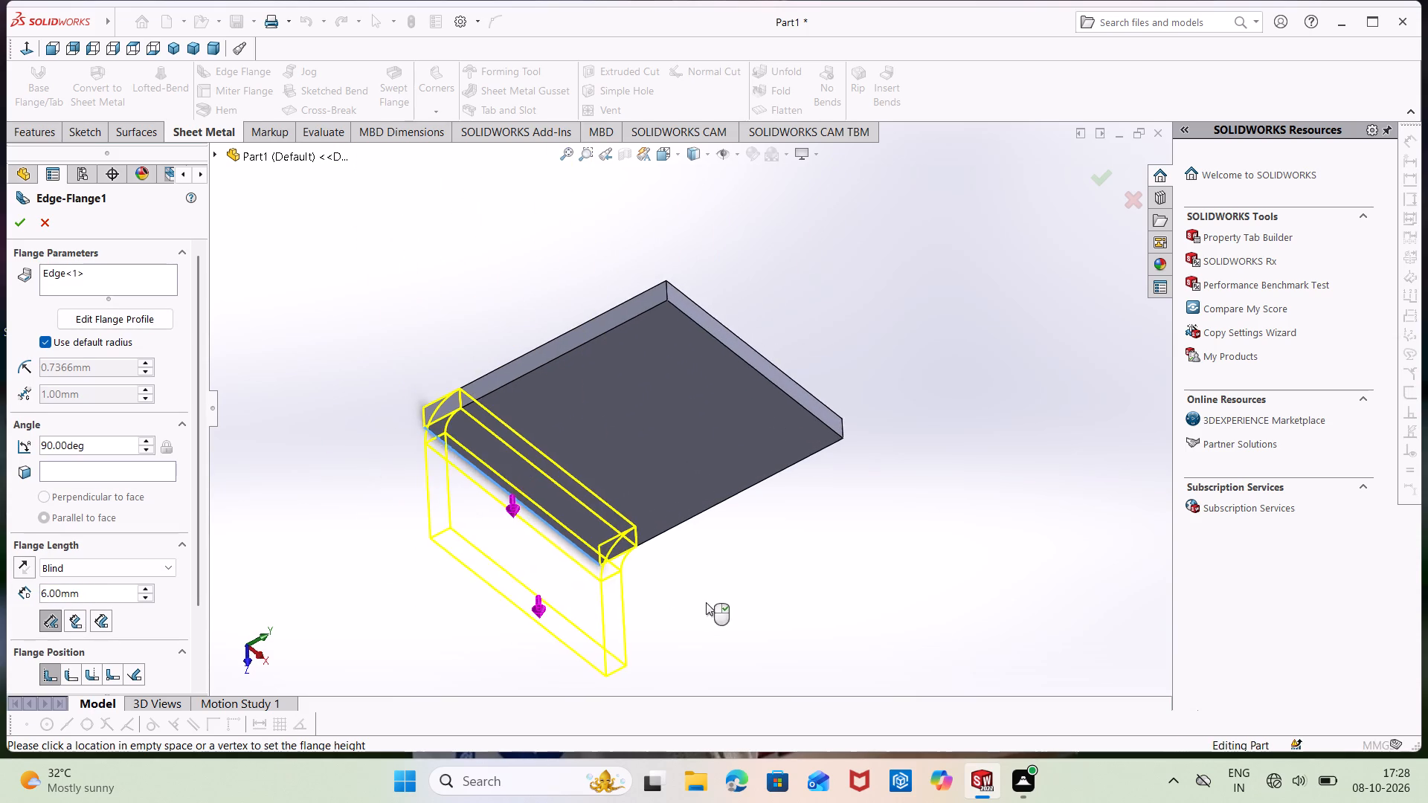
middle_click_drag(706, 602, 779, 665)
middle_click_drag(314, 307, 306, 487)
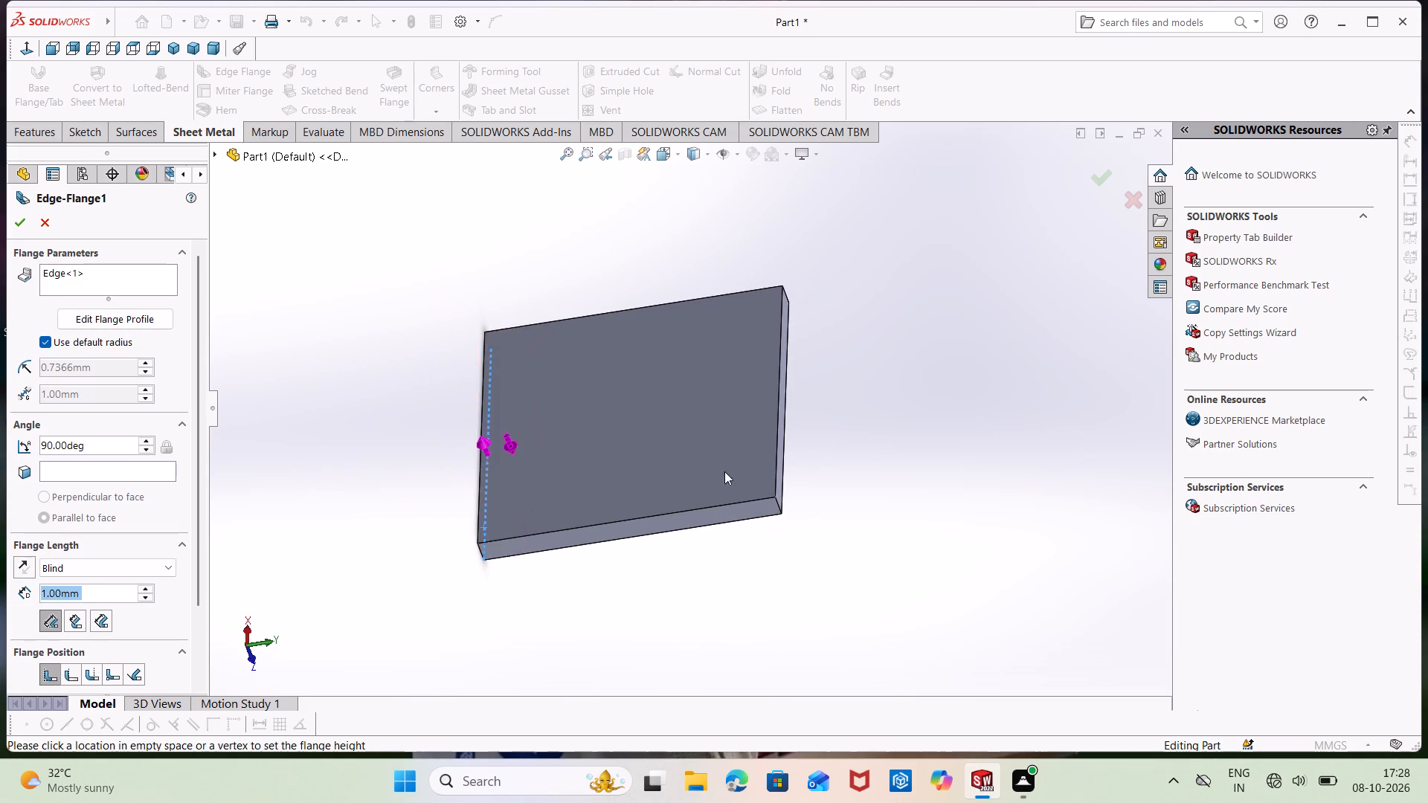
middle_click_drag(919, 511, 769, 373)
middle_click_drag(31, 457, 57, 494)
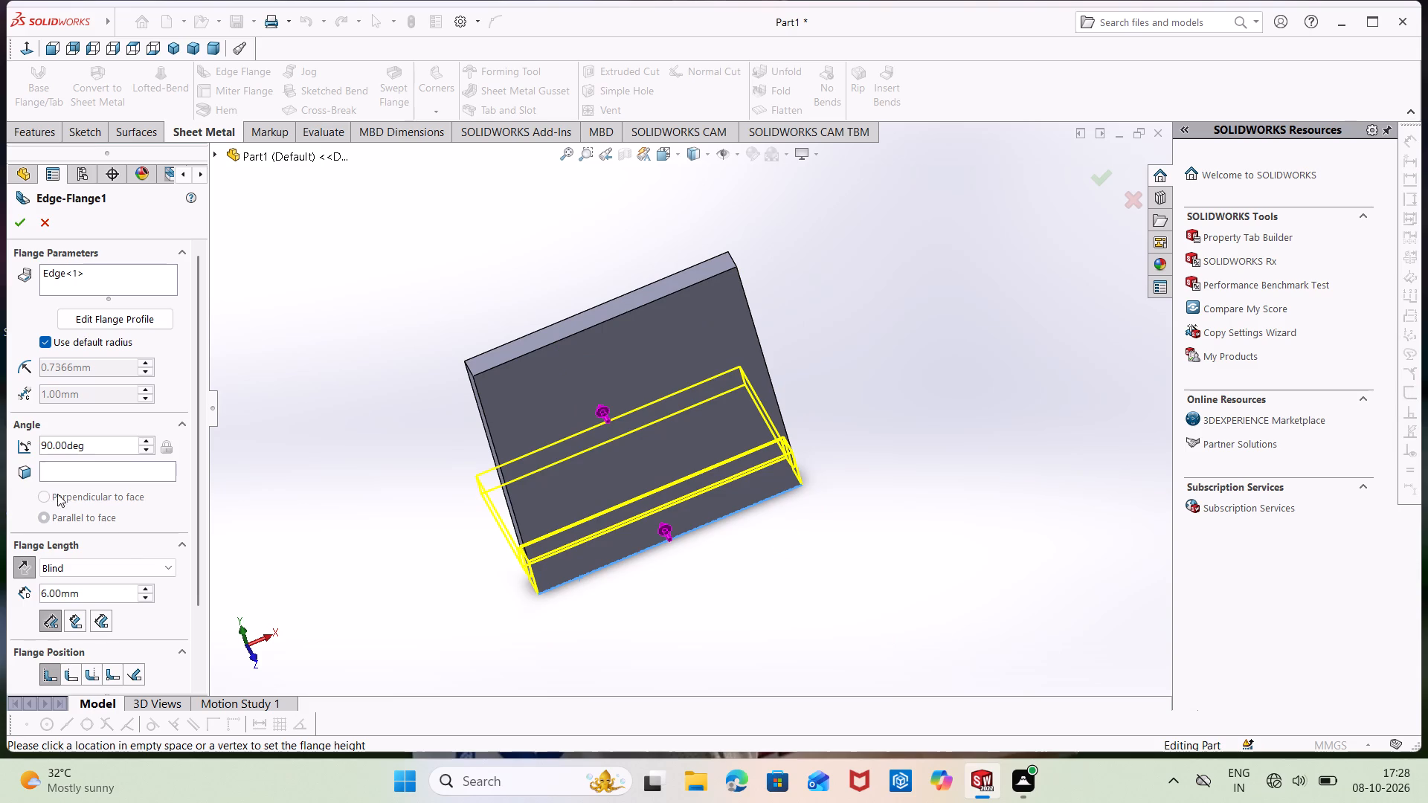
middle_click_drag(57, 494, 219, 471)
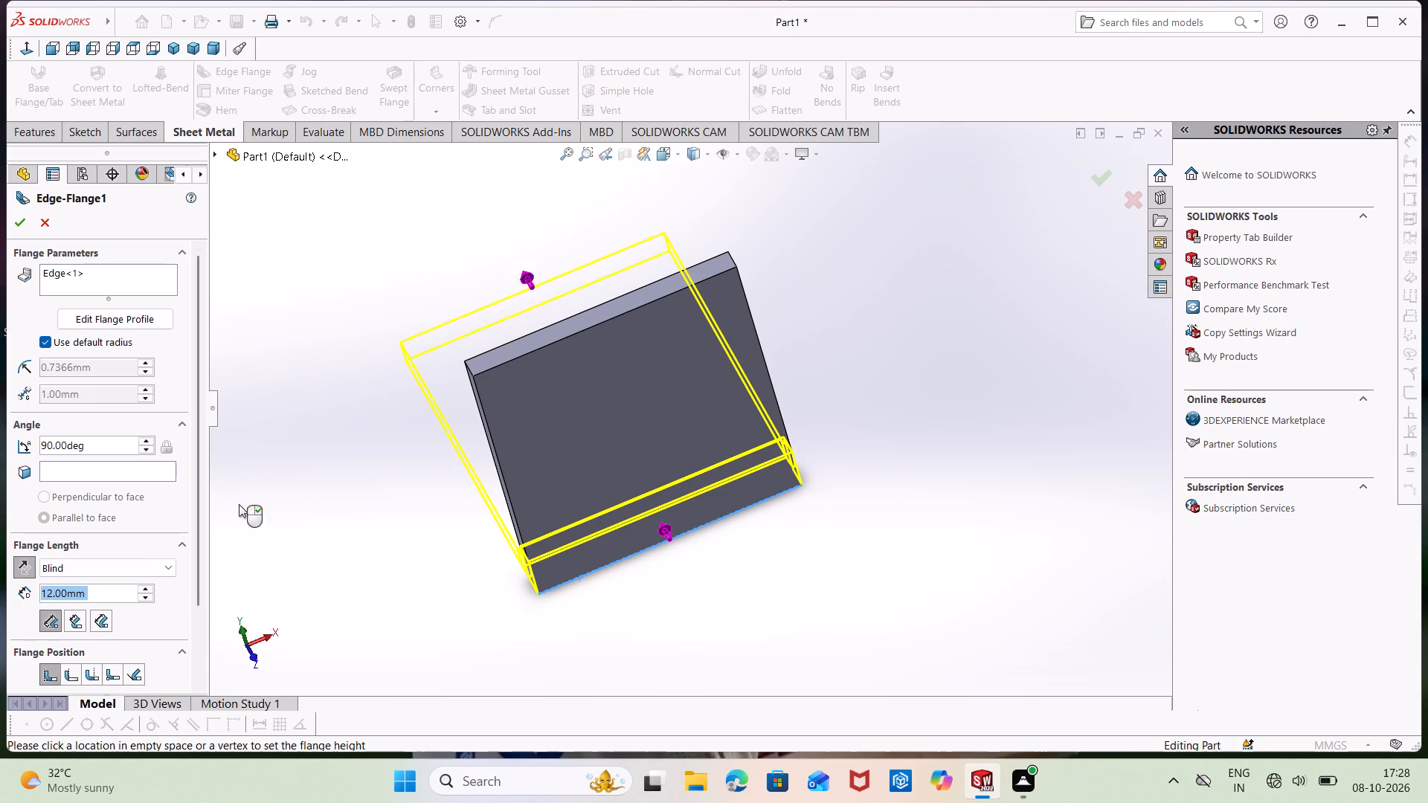
middle_click_drag(292, 509, 371, 604)
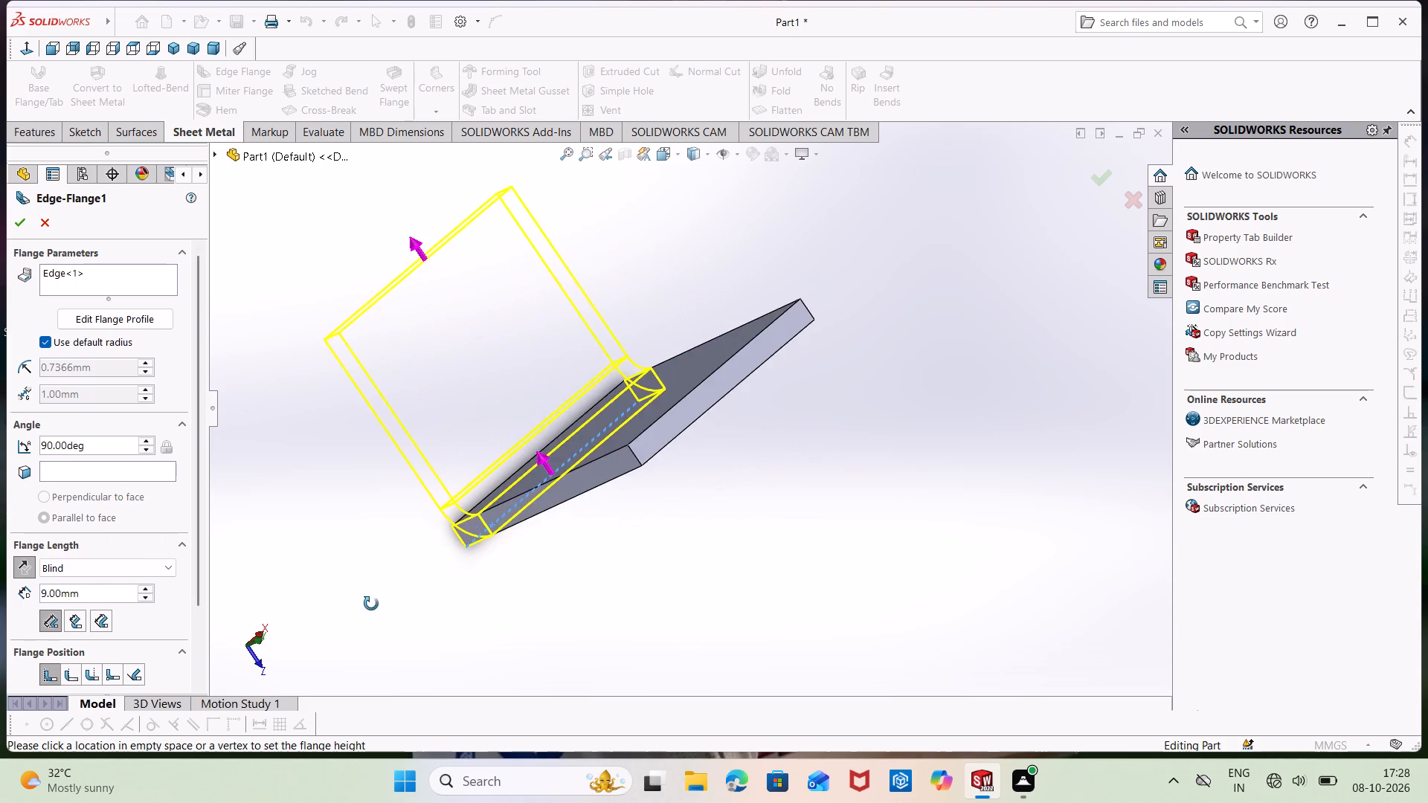
middle_click_drag(371, 604, 372, 551)
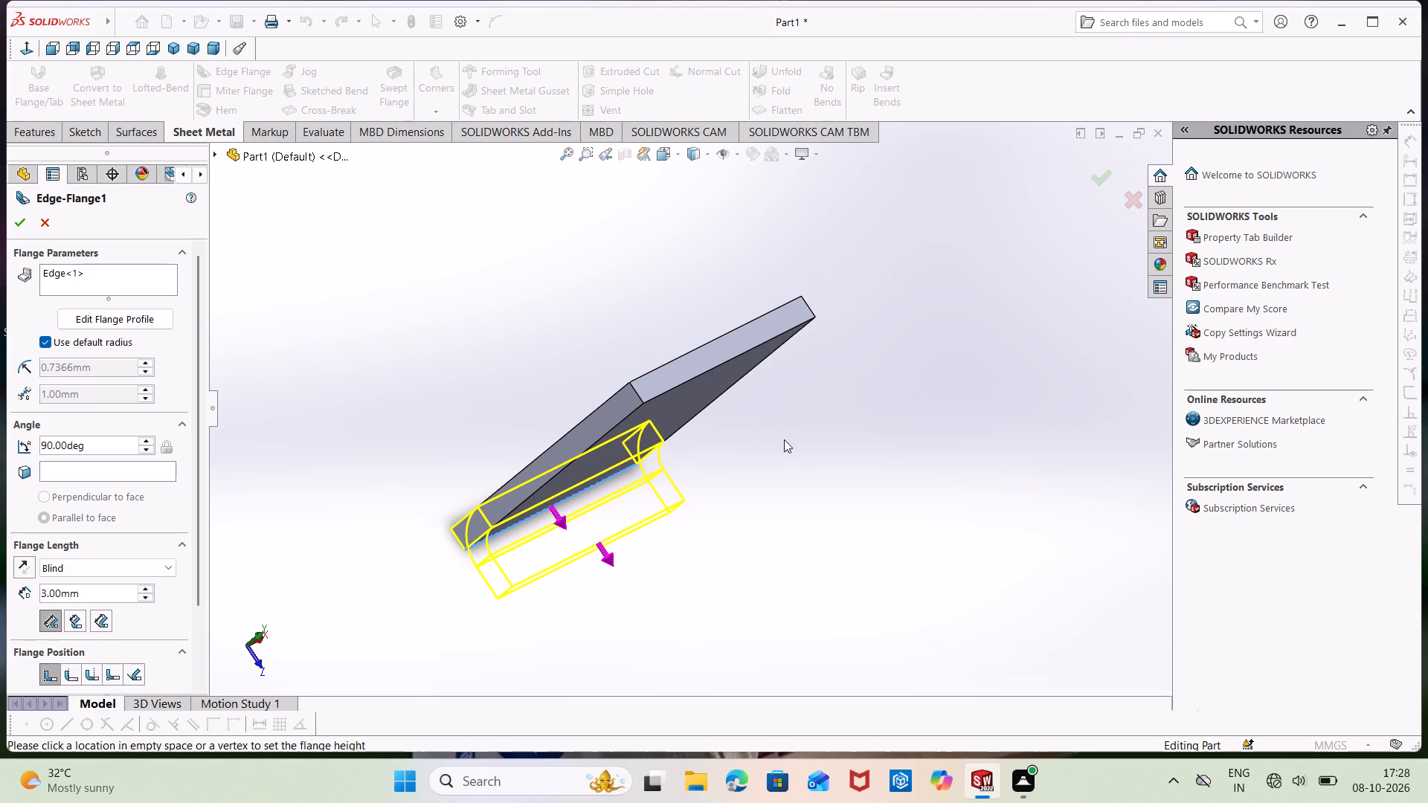
middle_click_drag(785, 443, 741, 404)
middle_click_drag(820, 378, 753, 453)
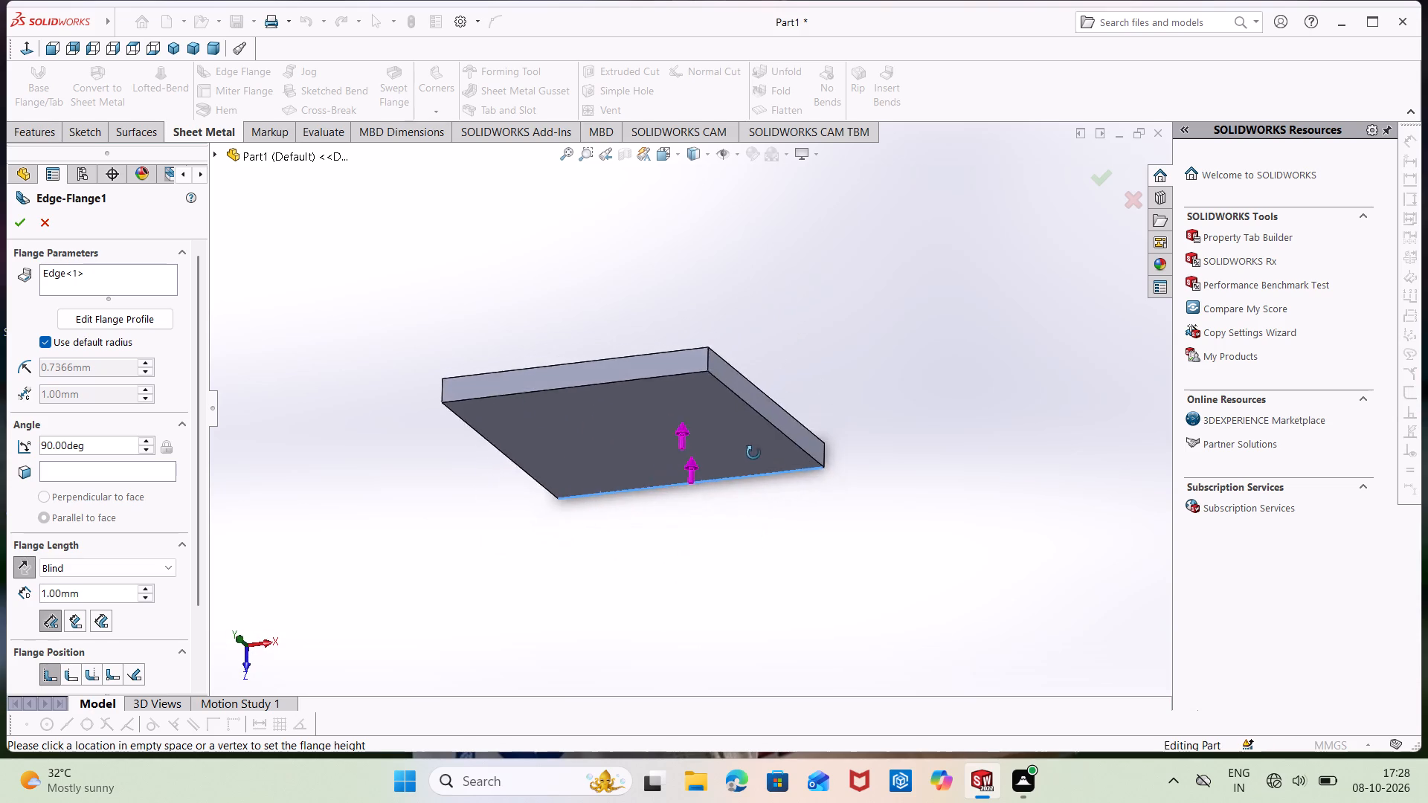
middle_click_drag(753, 453, 786, 419)
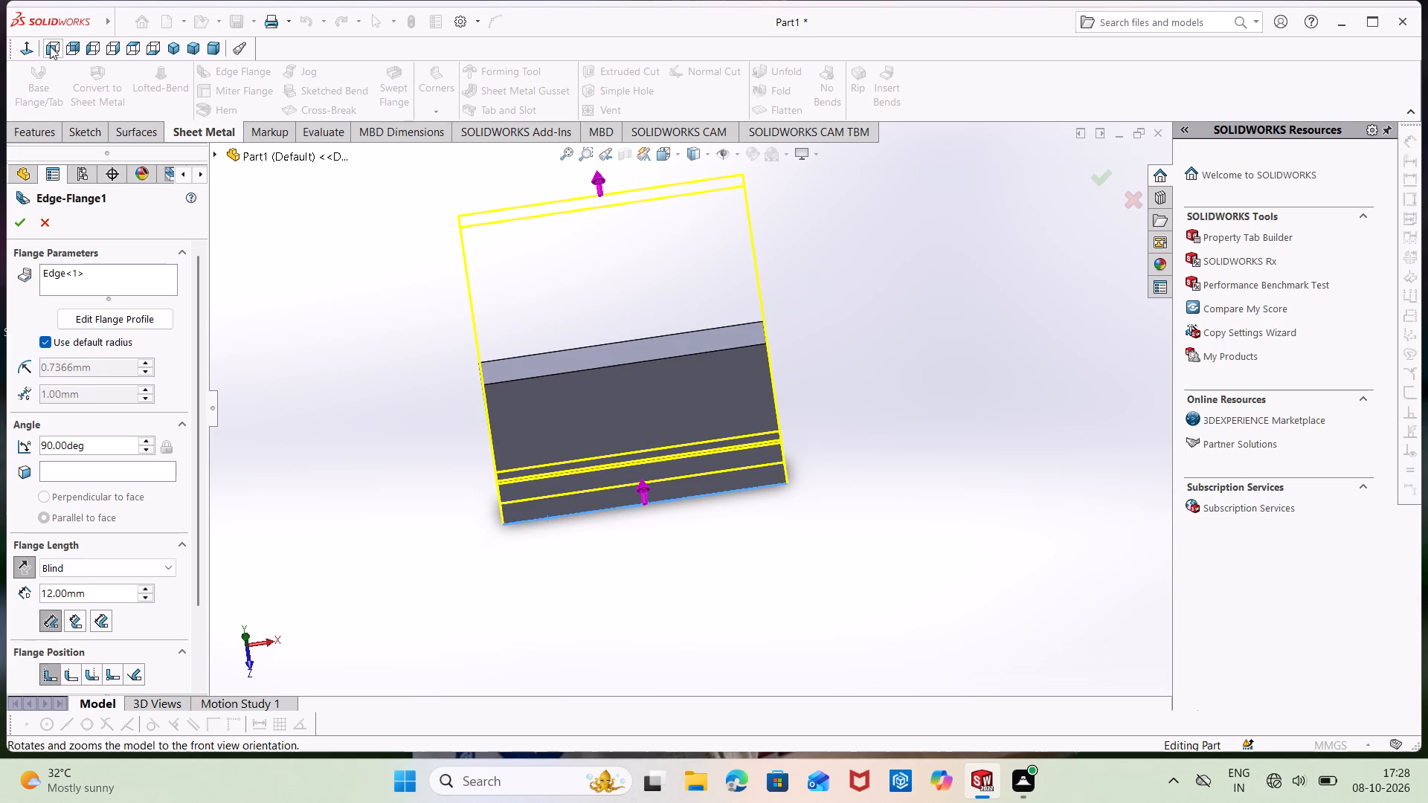
left_click(49, 46)
middle_click_drag(898, 325, 848, 371)
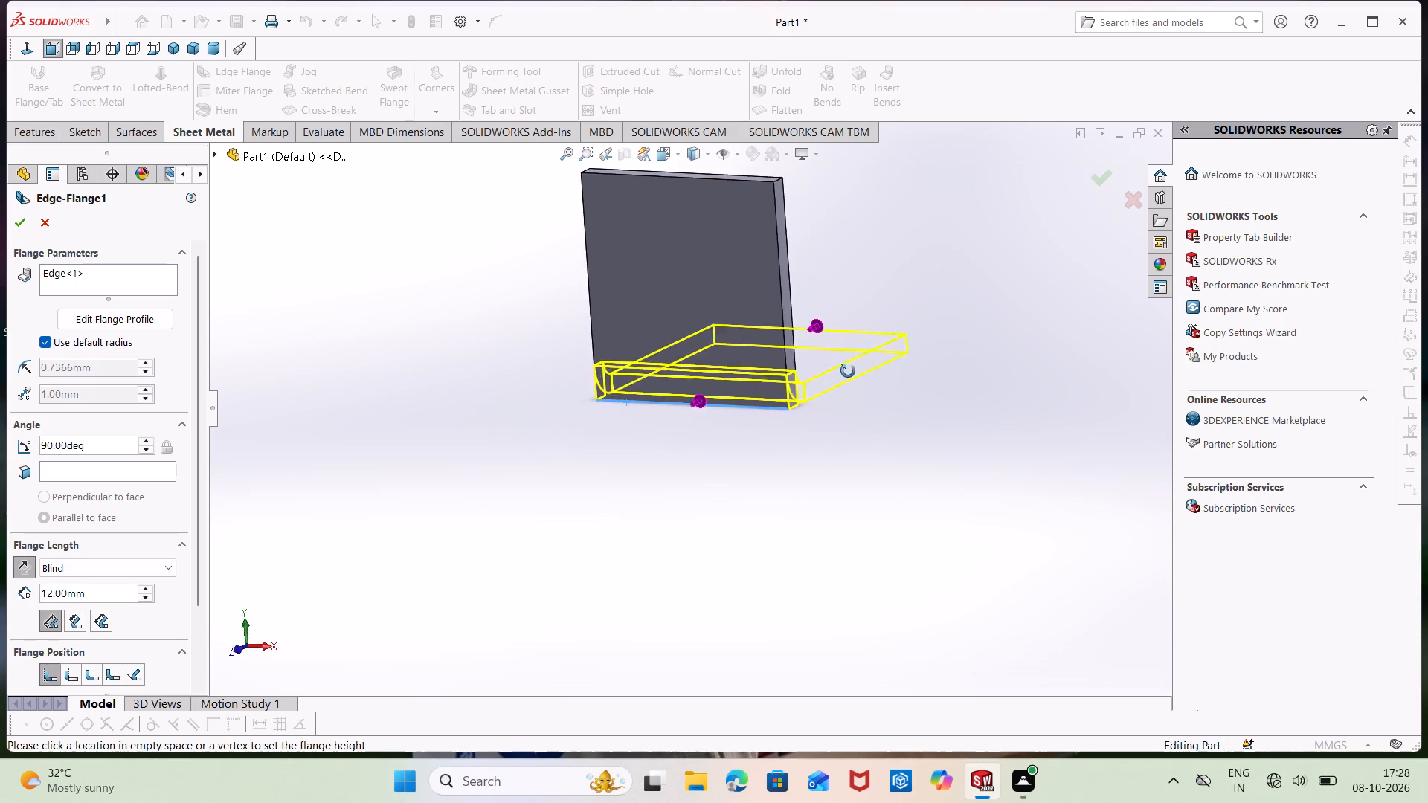
middle_click_drag(848, 371, 785, 403)
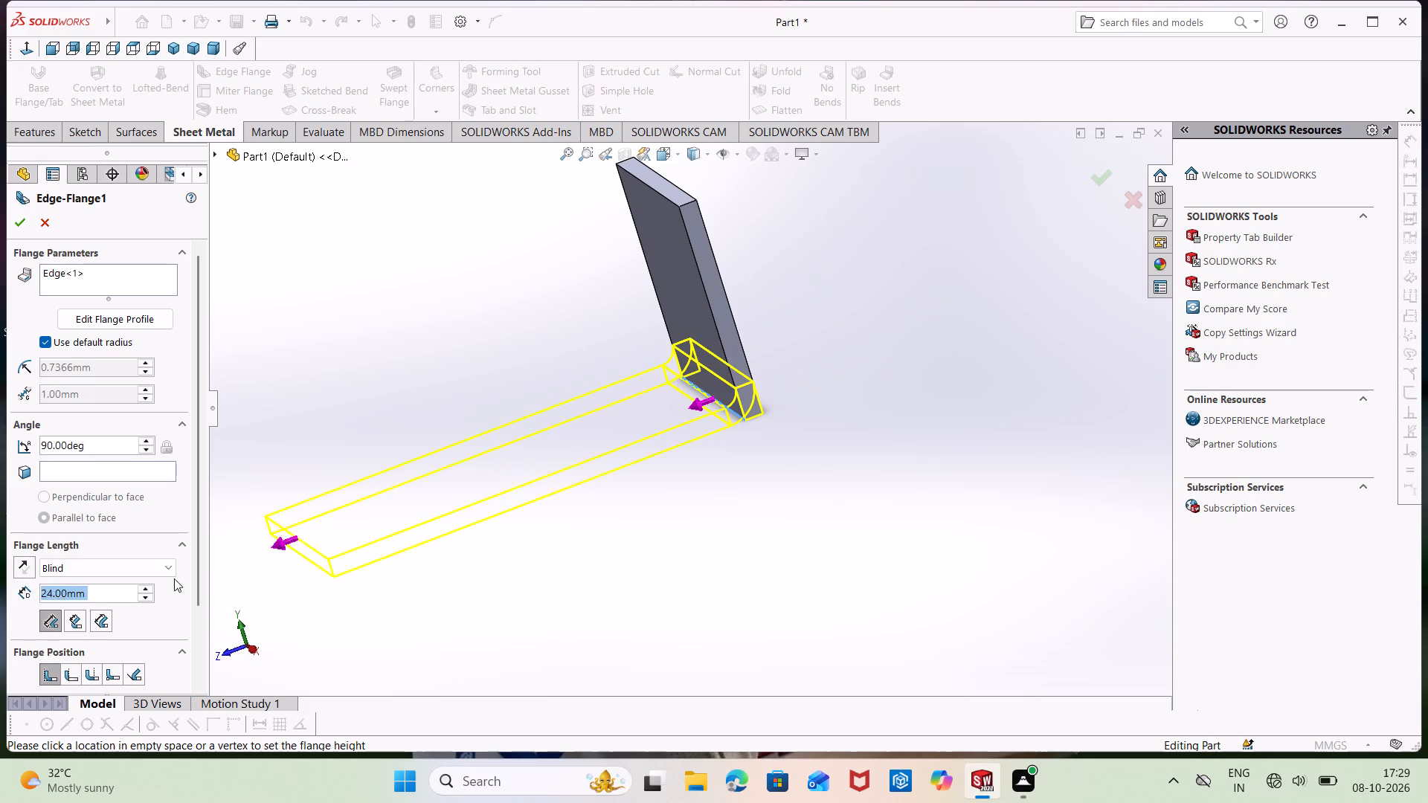
double_click(123, 598)
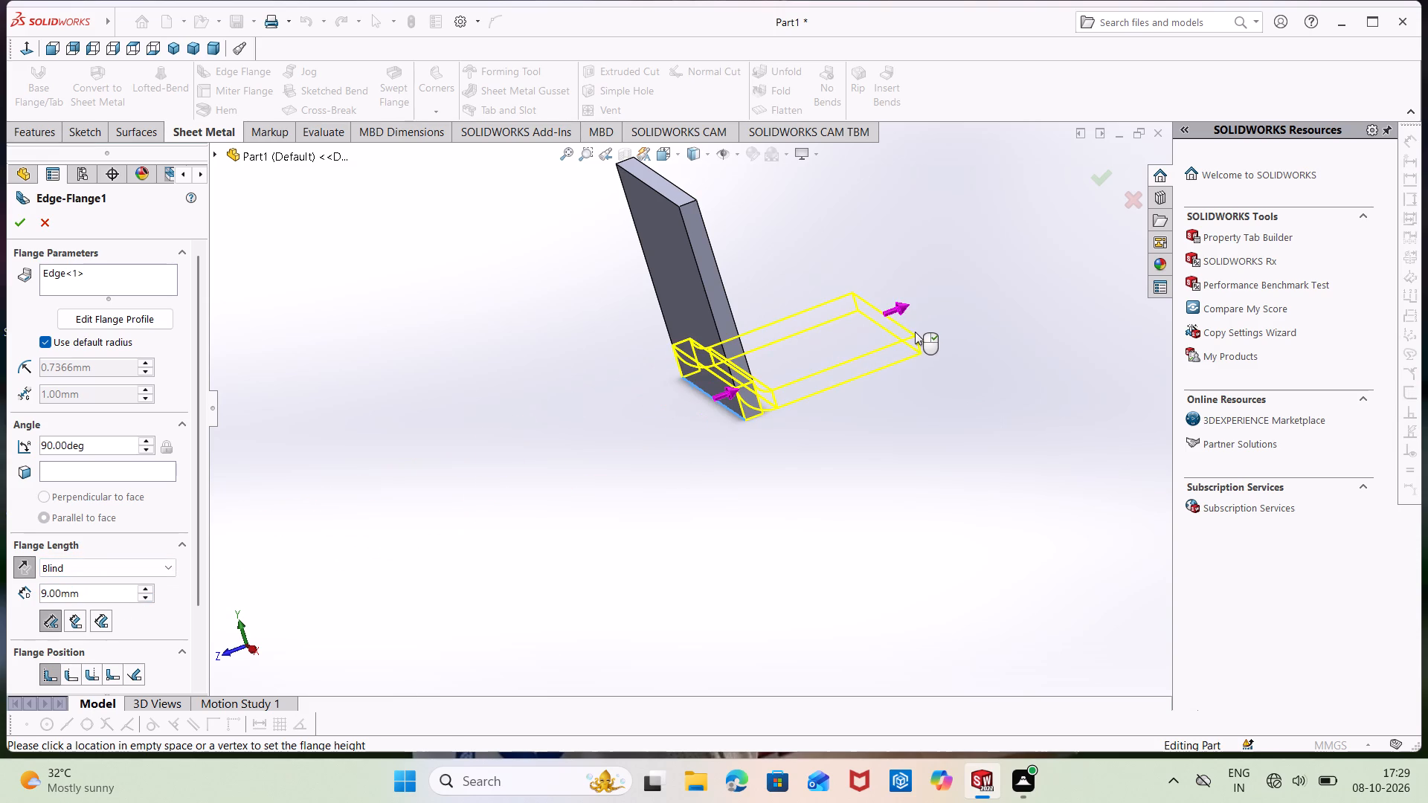
double_click(96, 596)
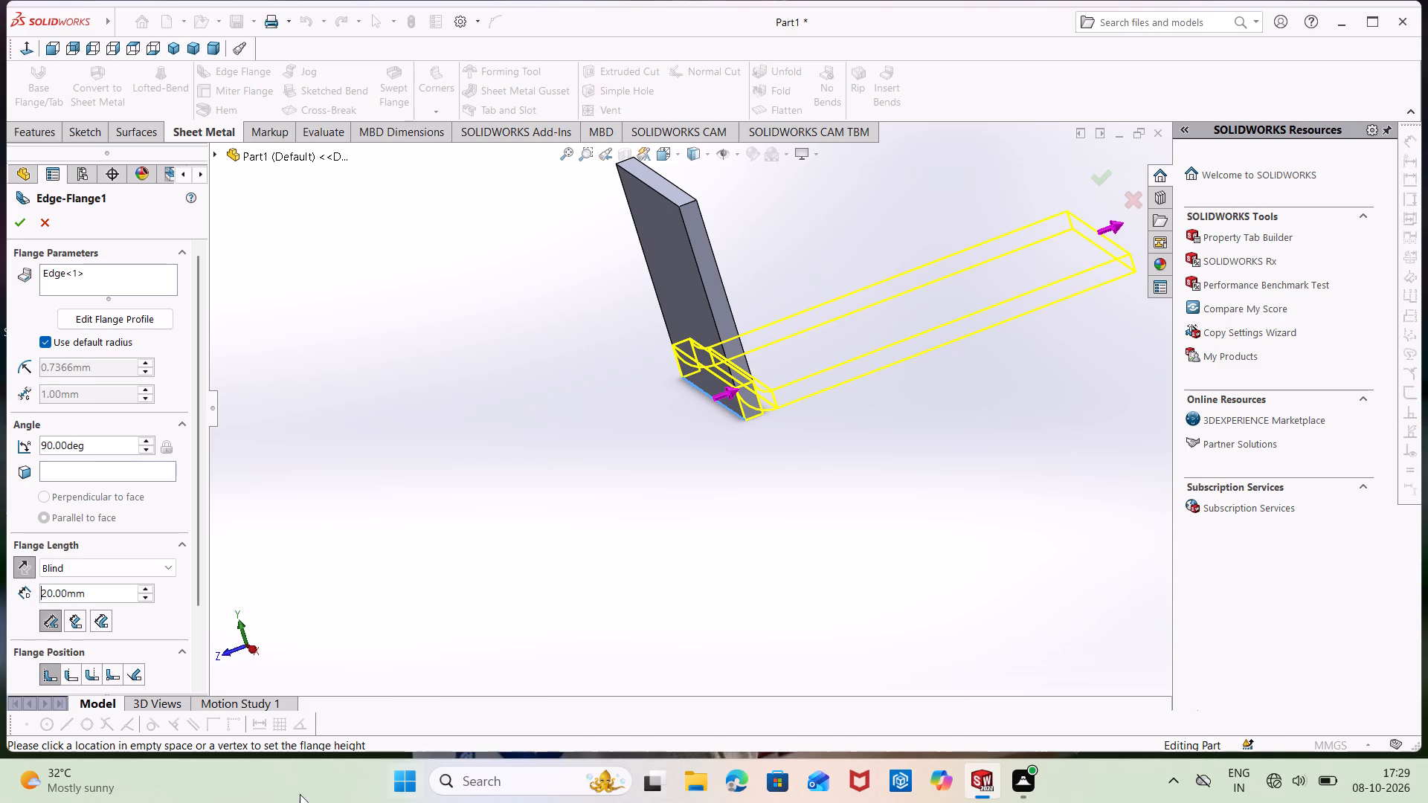
double_click(97, 600)
key("BackSpace")
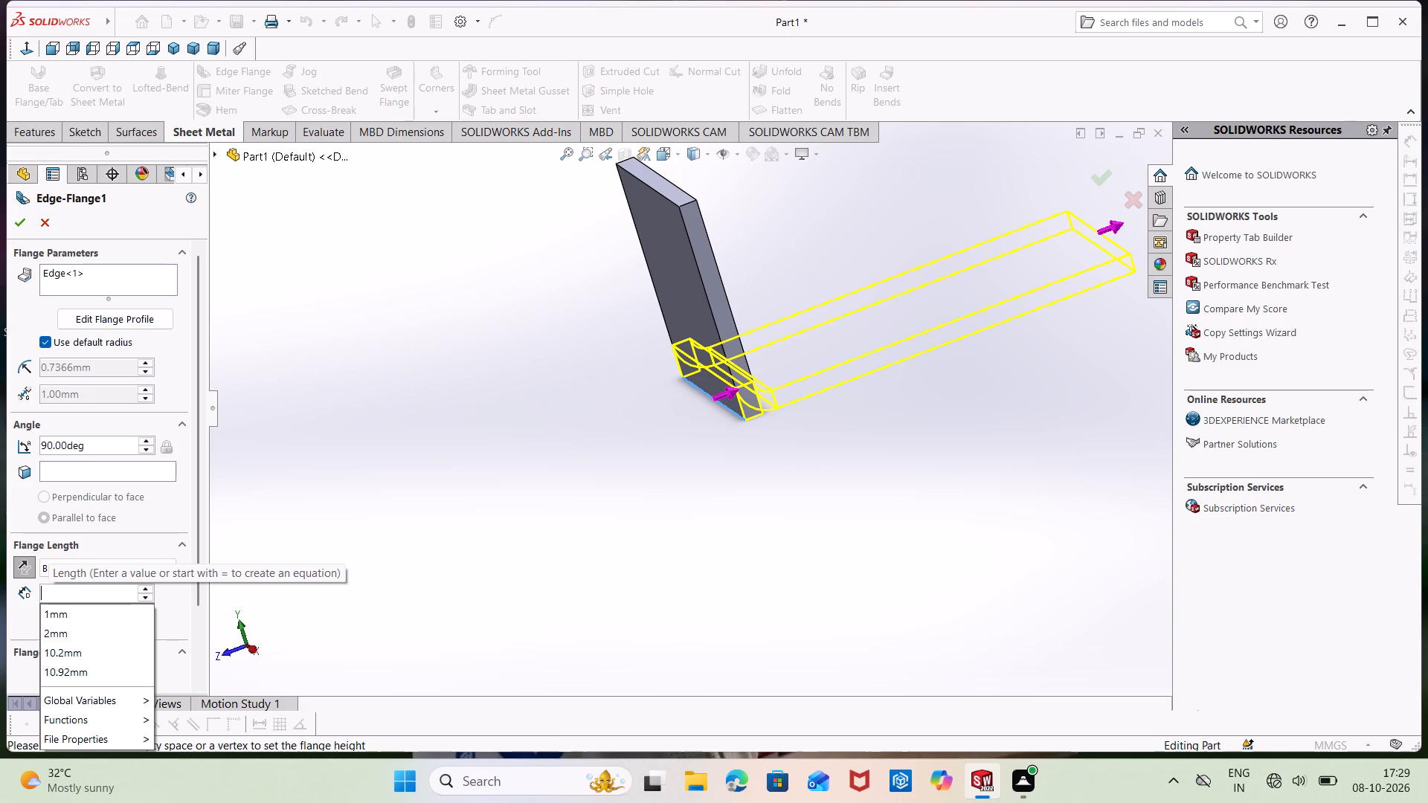
type("21.65")
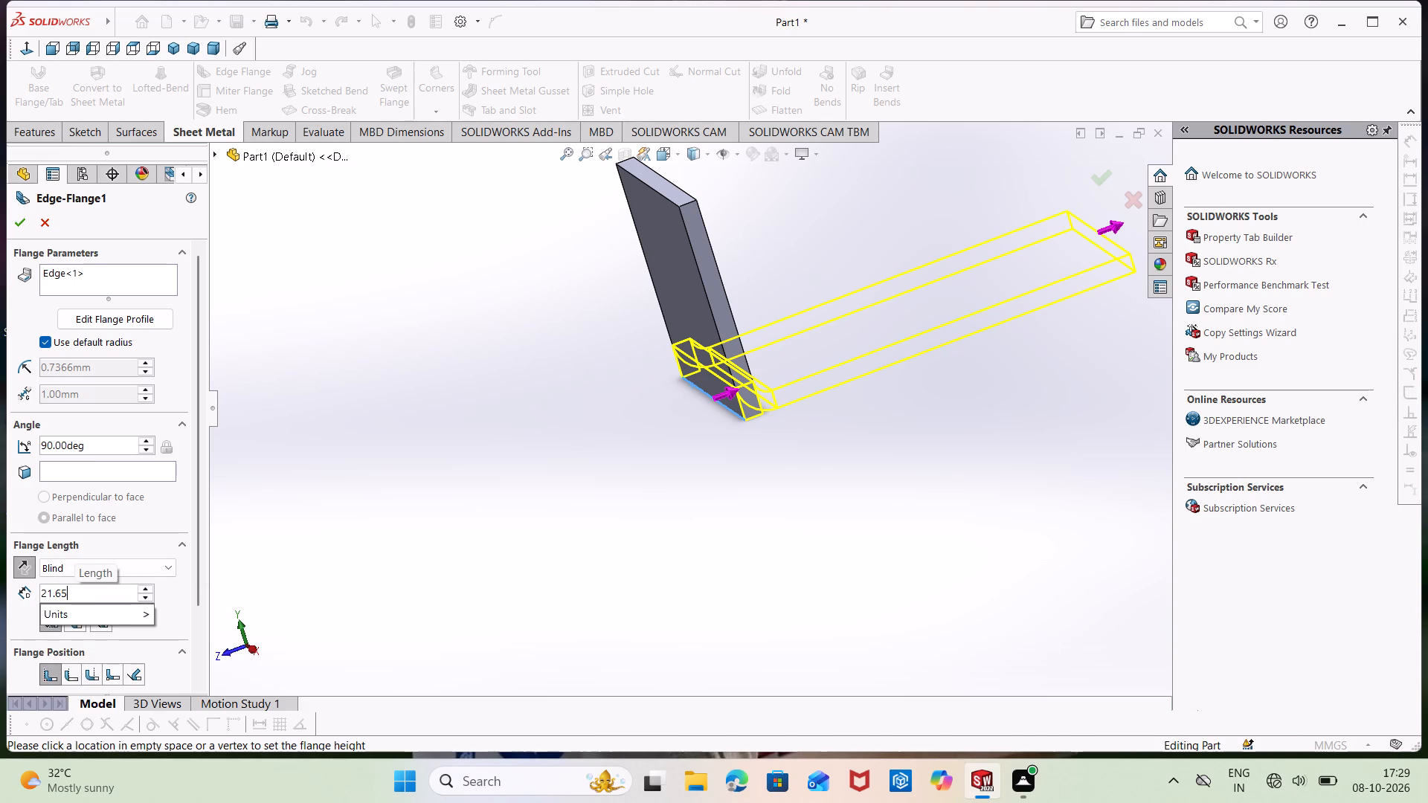
key("plus")
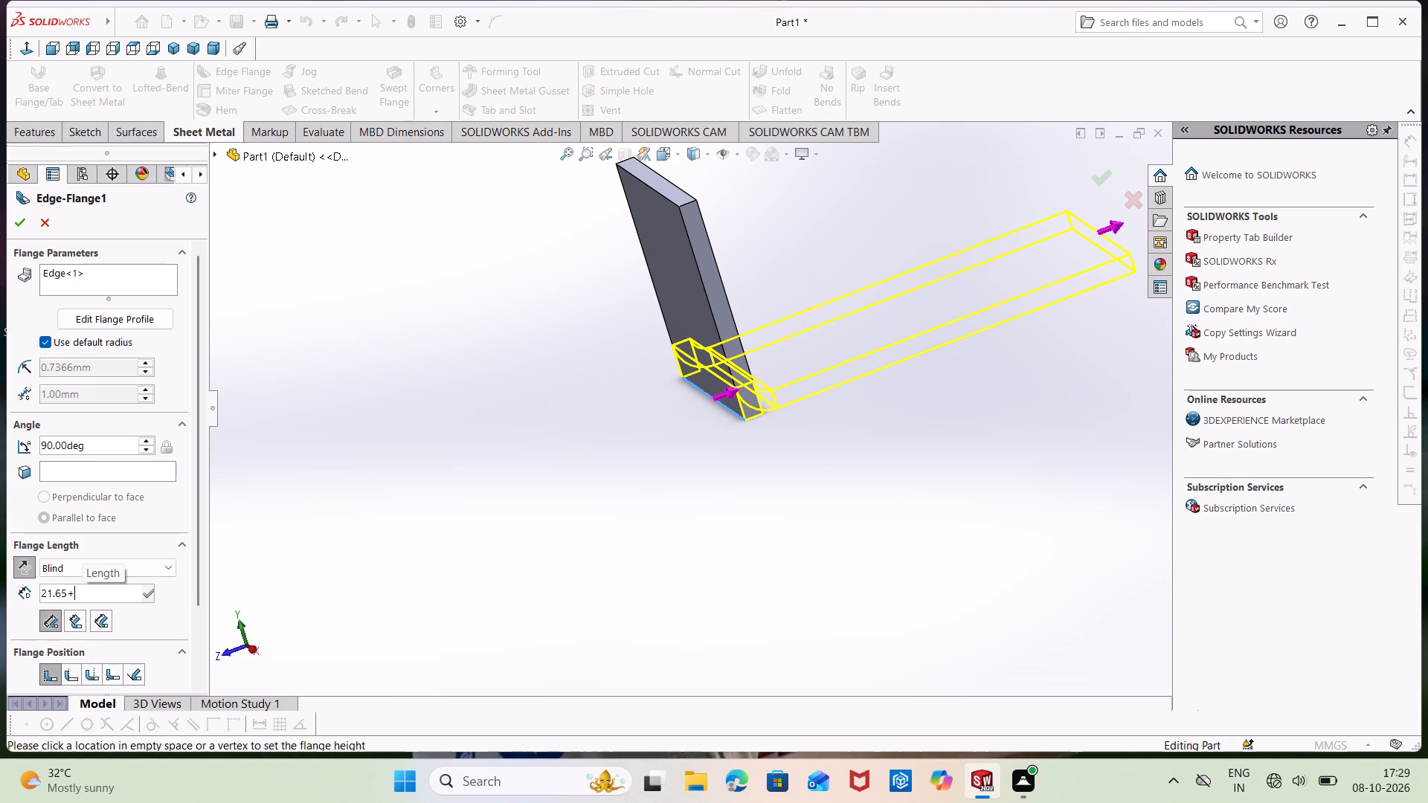
type("1.92")
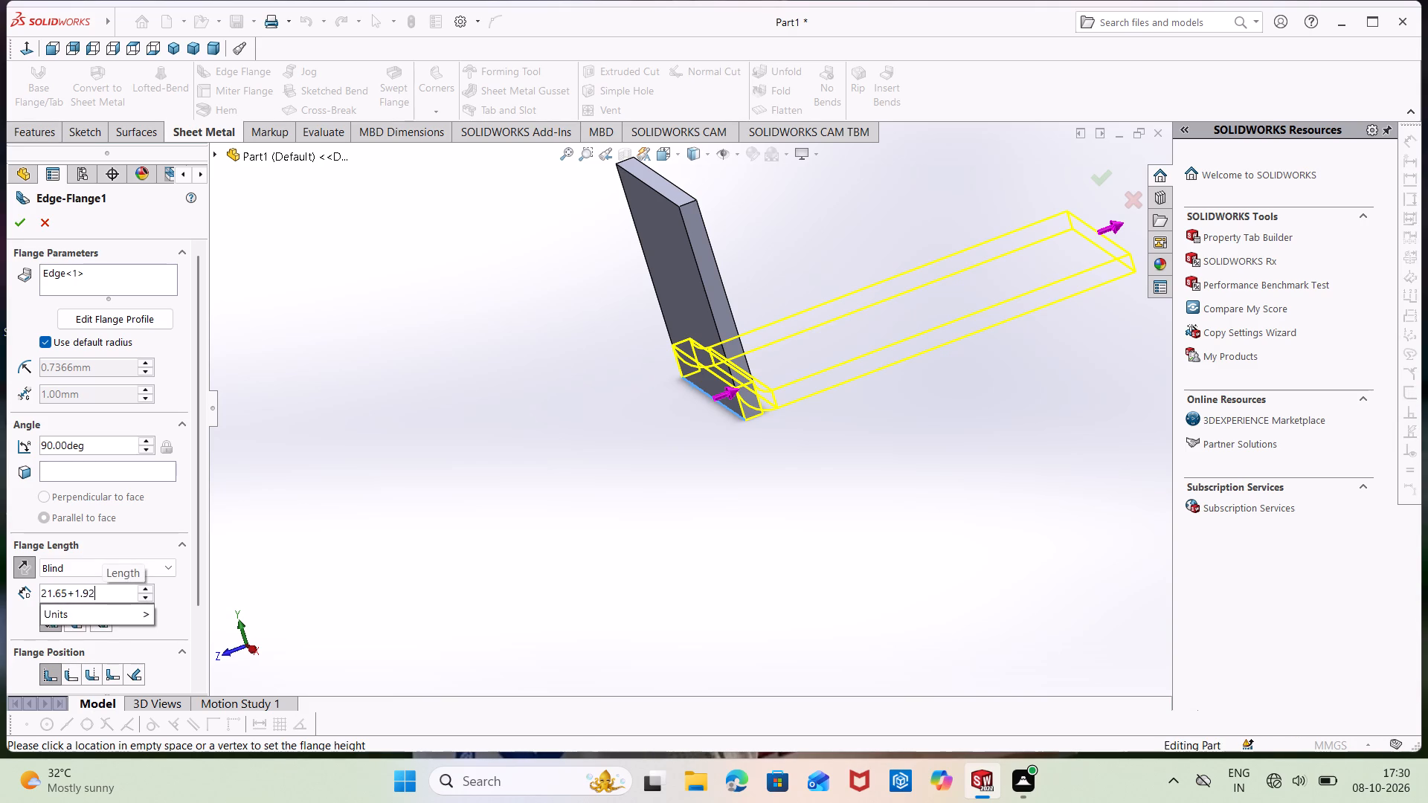
key("Return")
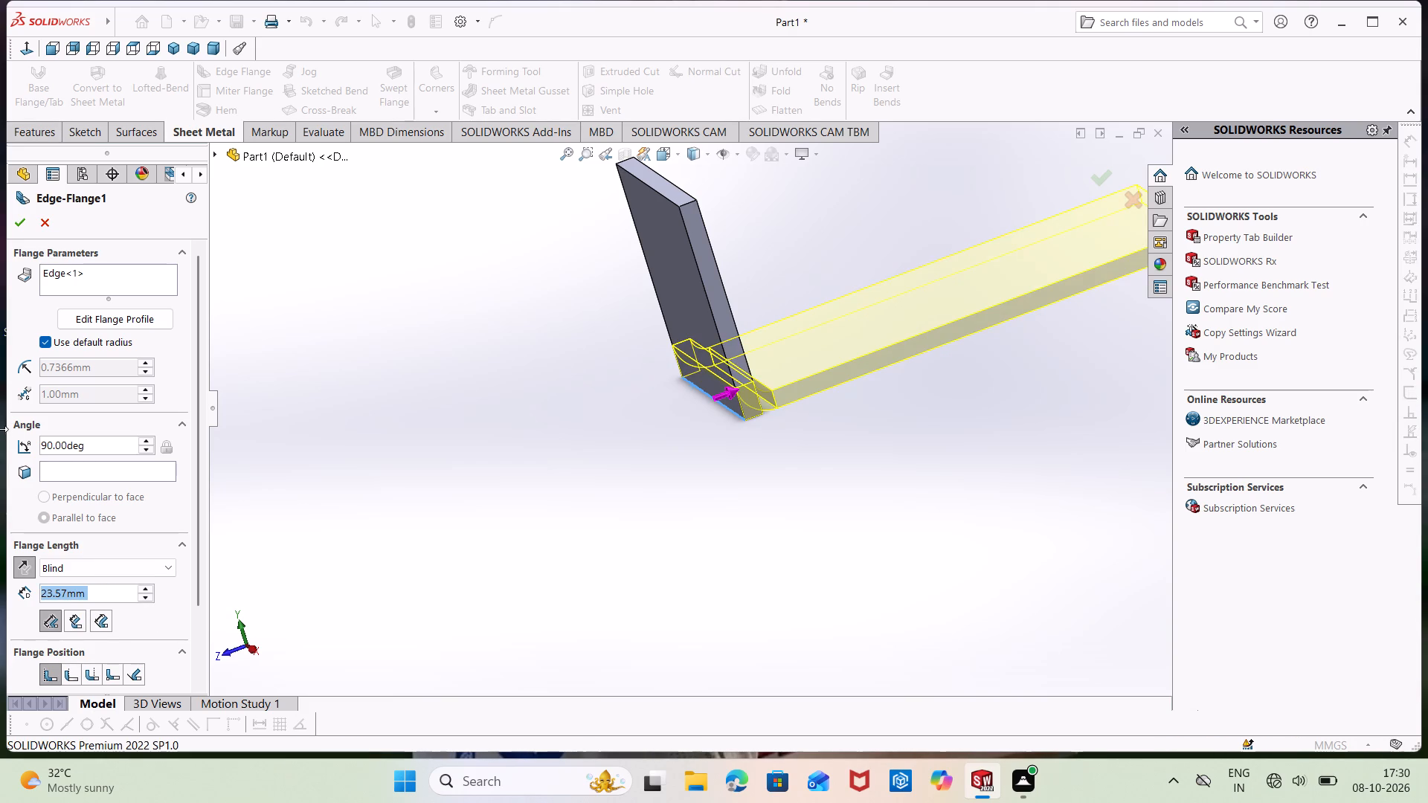
left_click(14, 228)
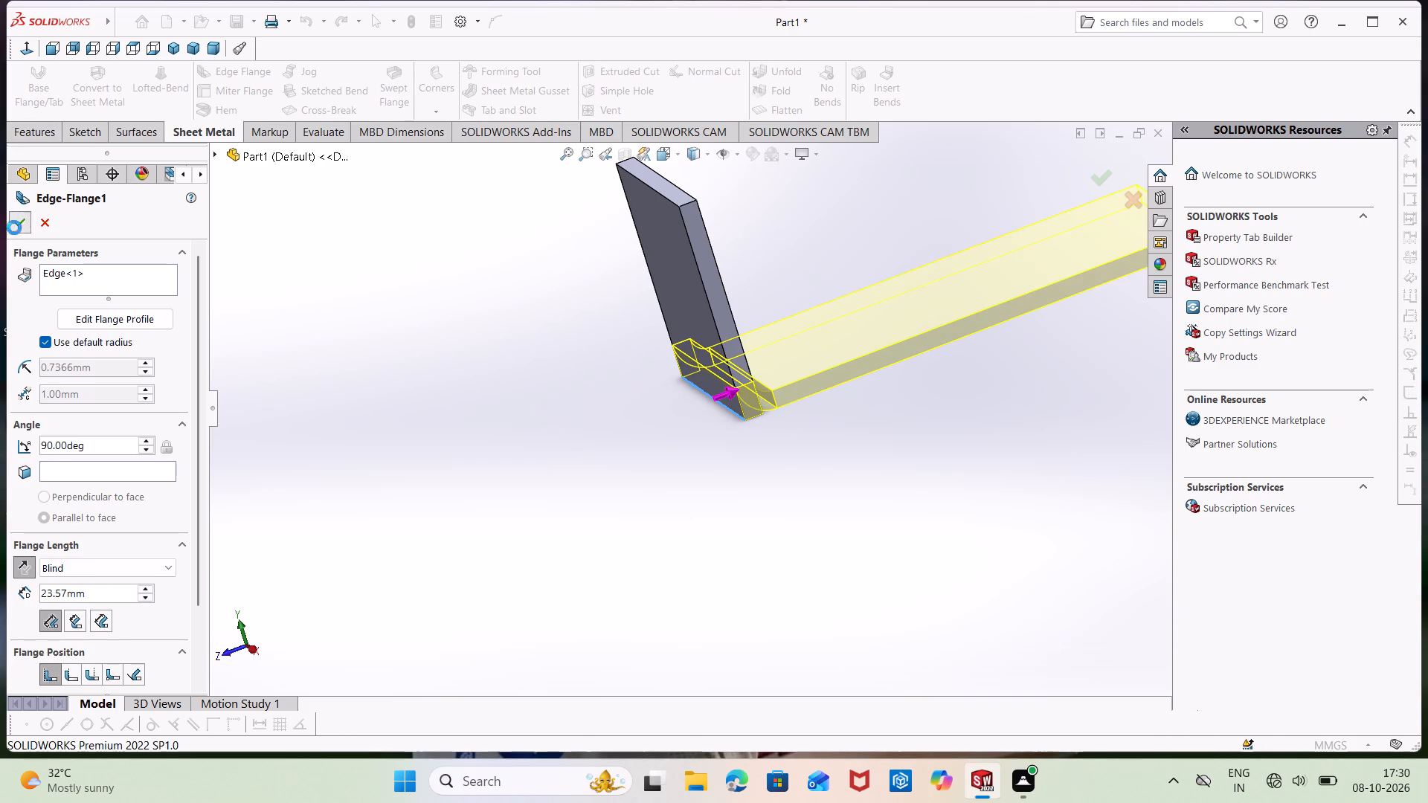
middle_click_drag(777, 497, 681, 555)
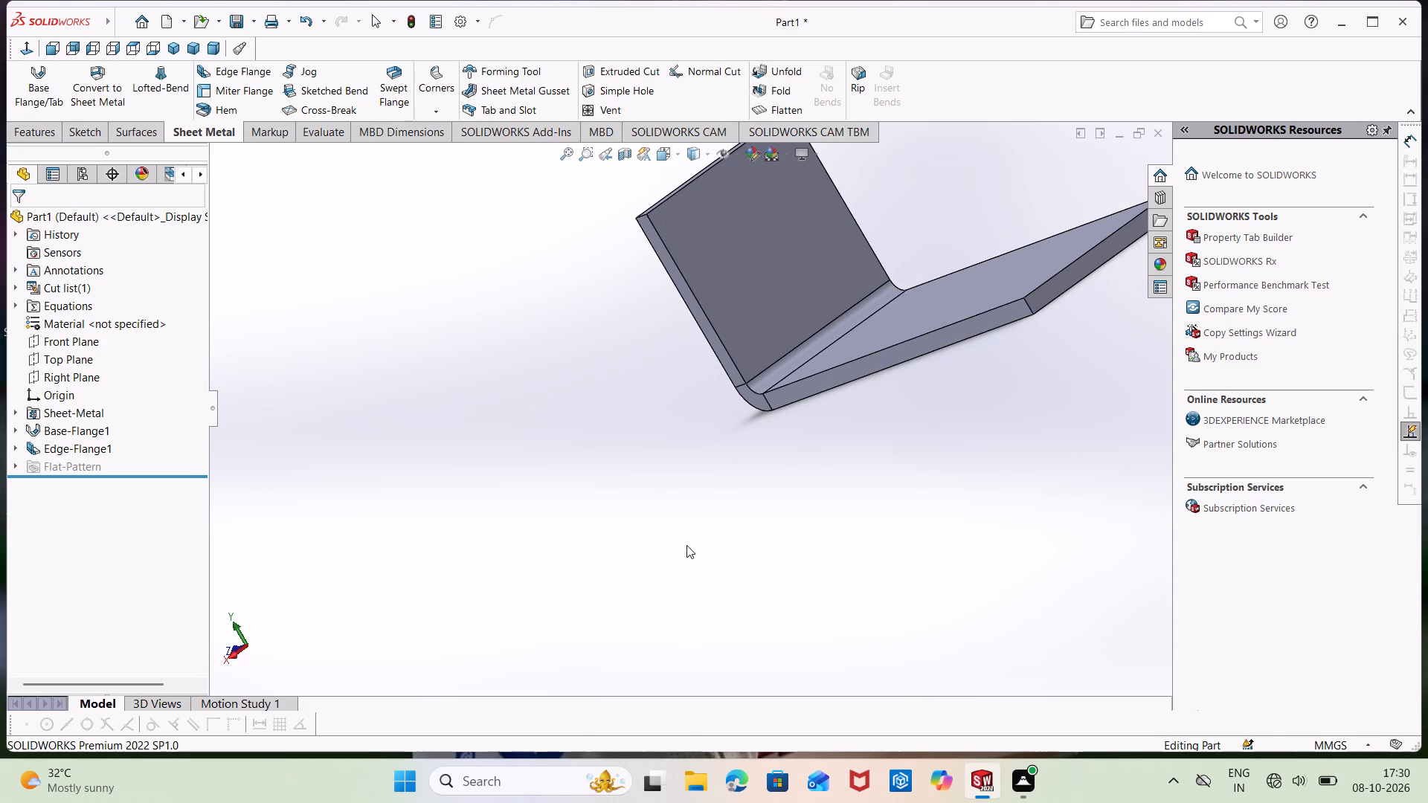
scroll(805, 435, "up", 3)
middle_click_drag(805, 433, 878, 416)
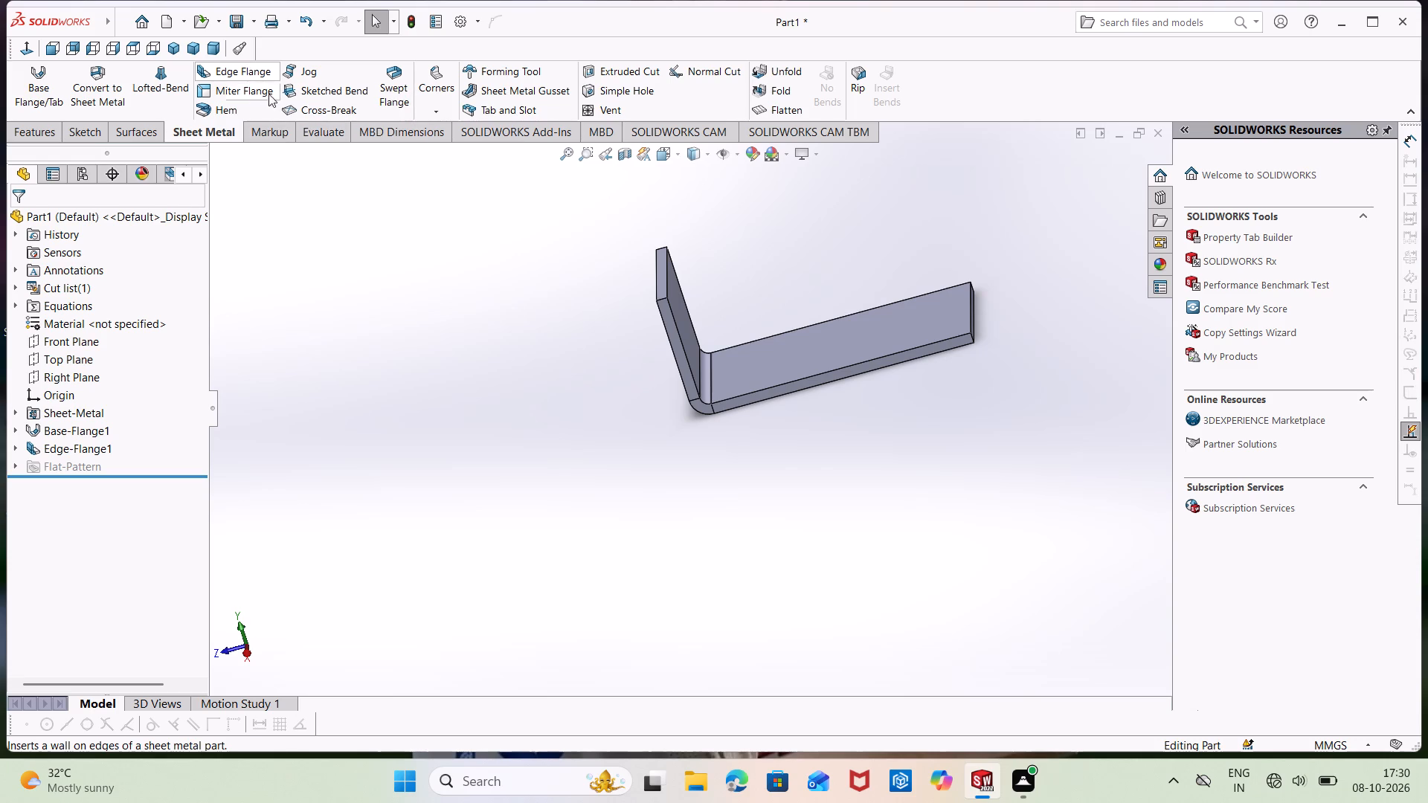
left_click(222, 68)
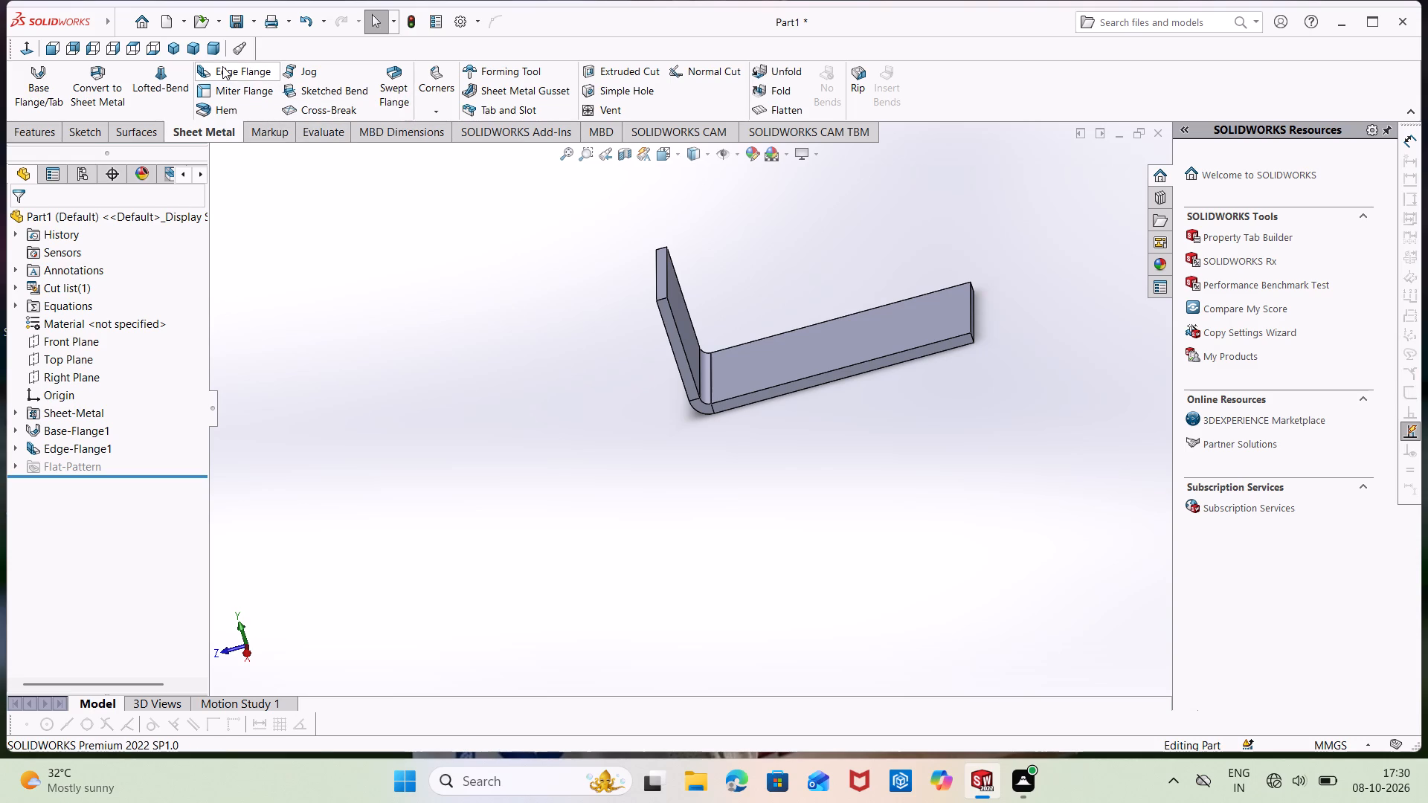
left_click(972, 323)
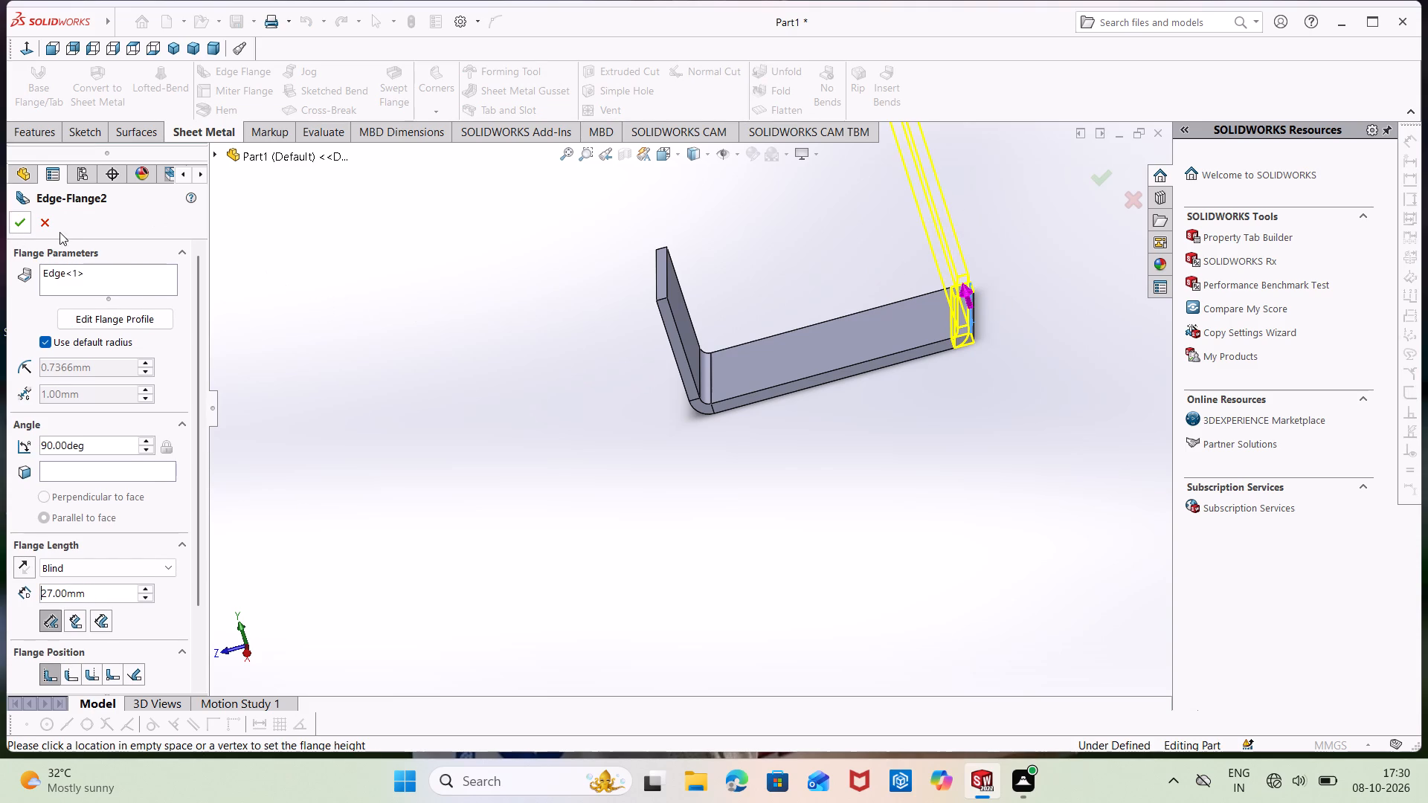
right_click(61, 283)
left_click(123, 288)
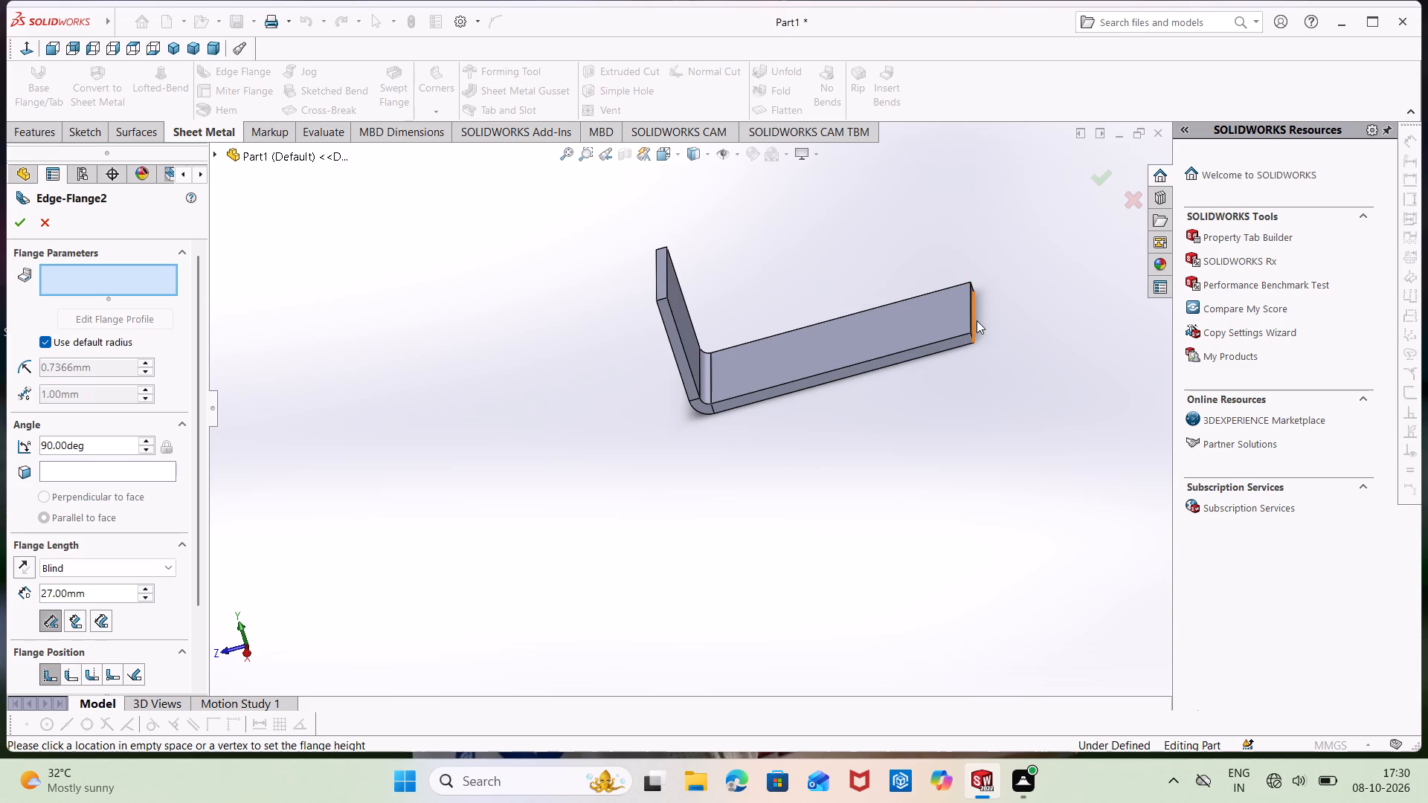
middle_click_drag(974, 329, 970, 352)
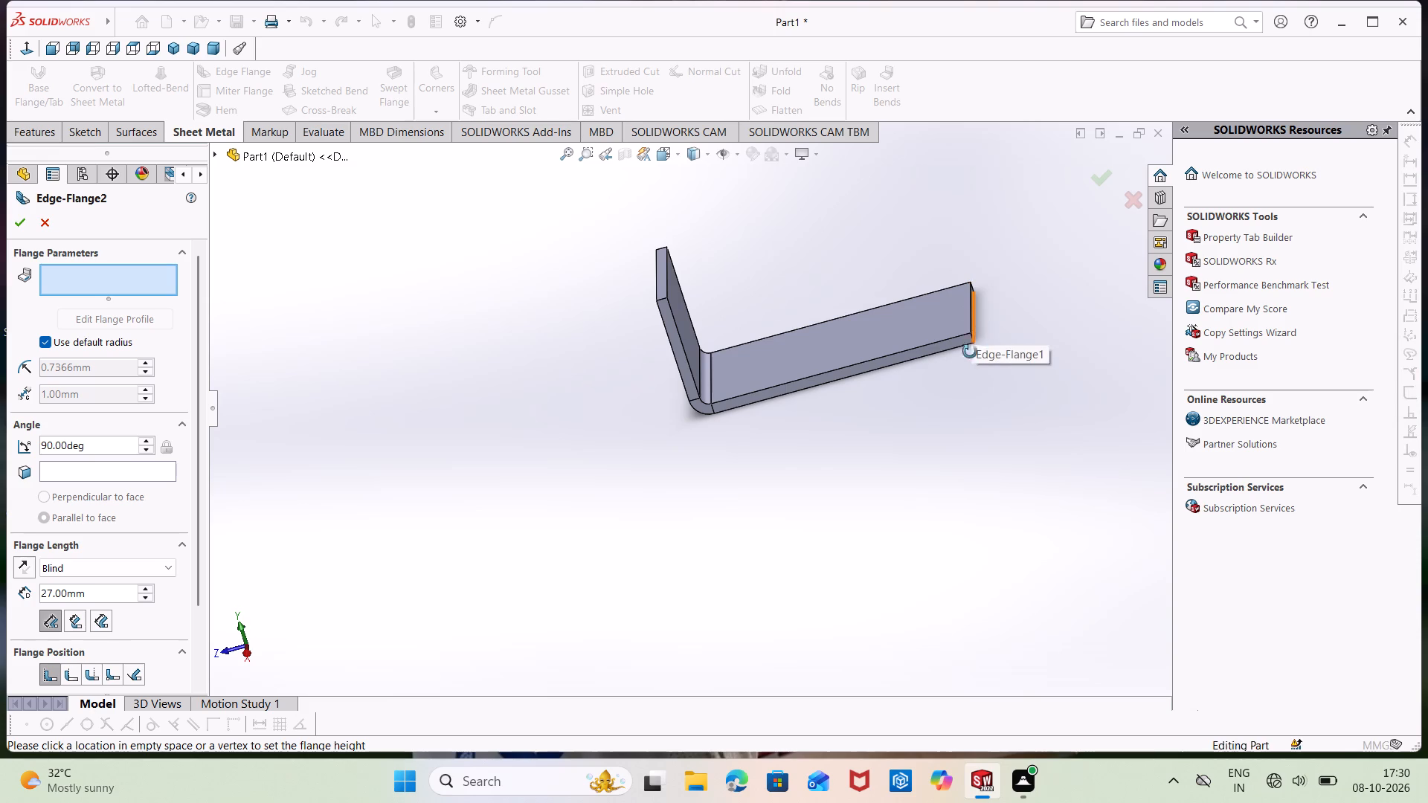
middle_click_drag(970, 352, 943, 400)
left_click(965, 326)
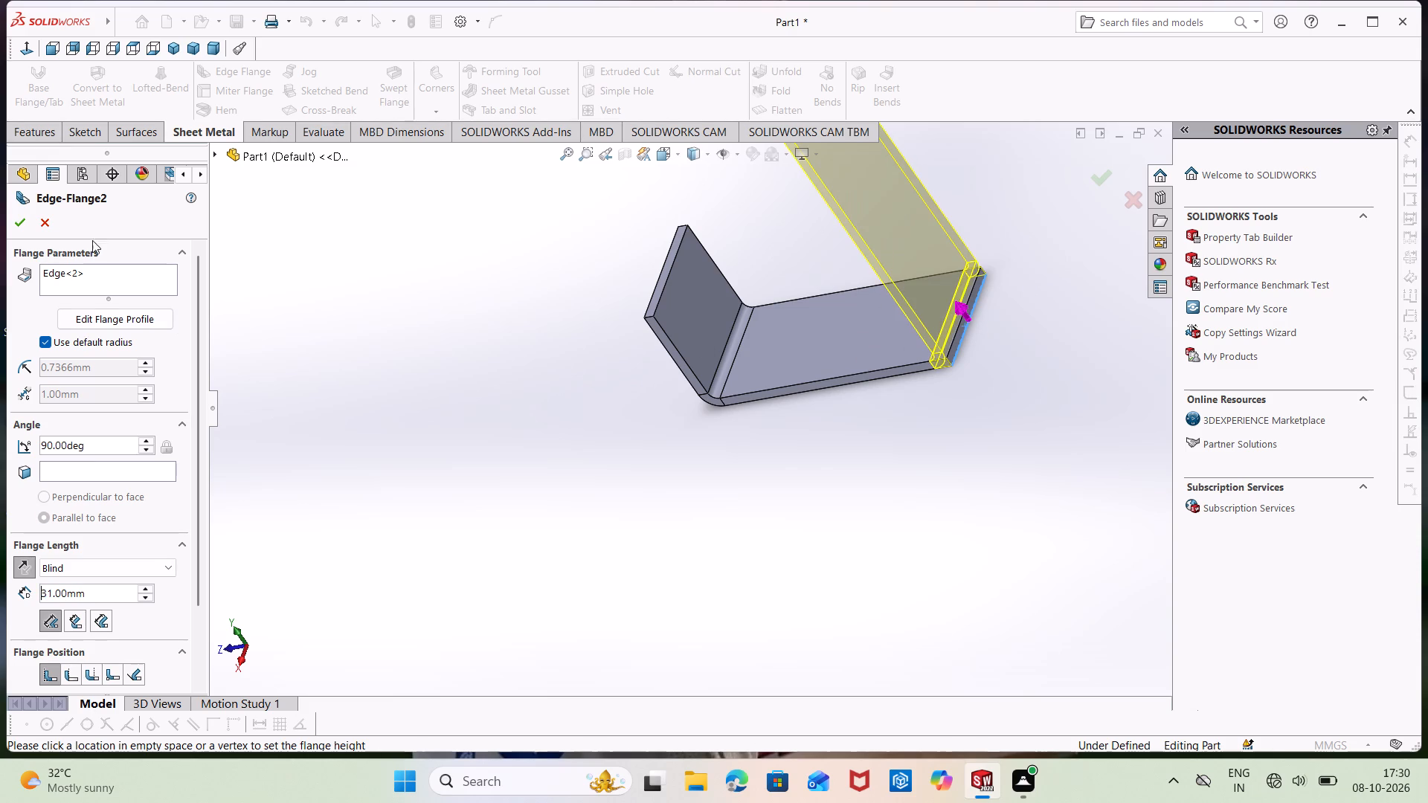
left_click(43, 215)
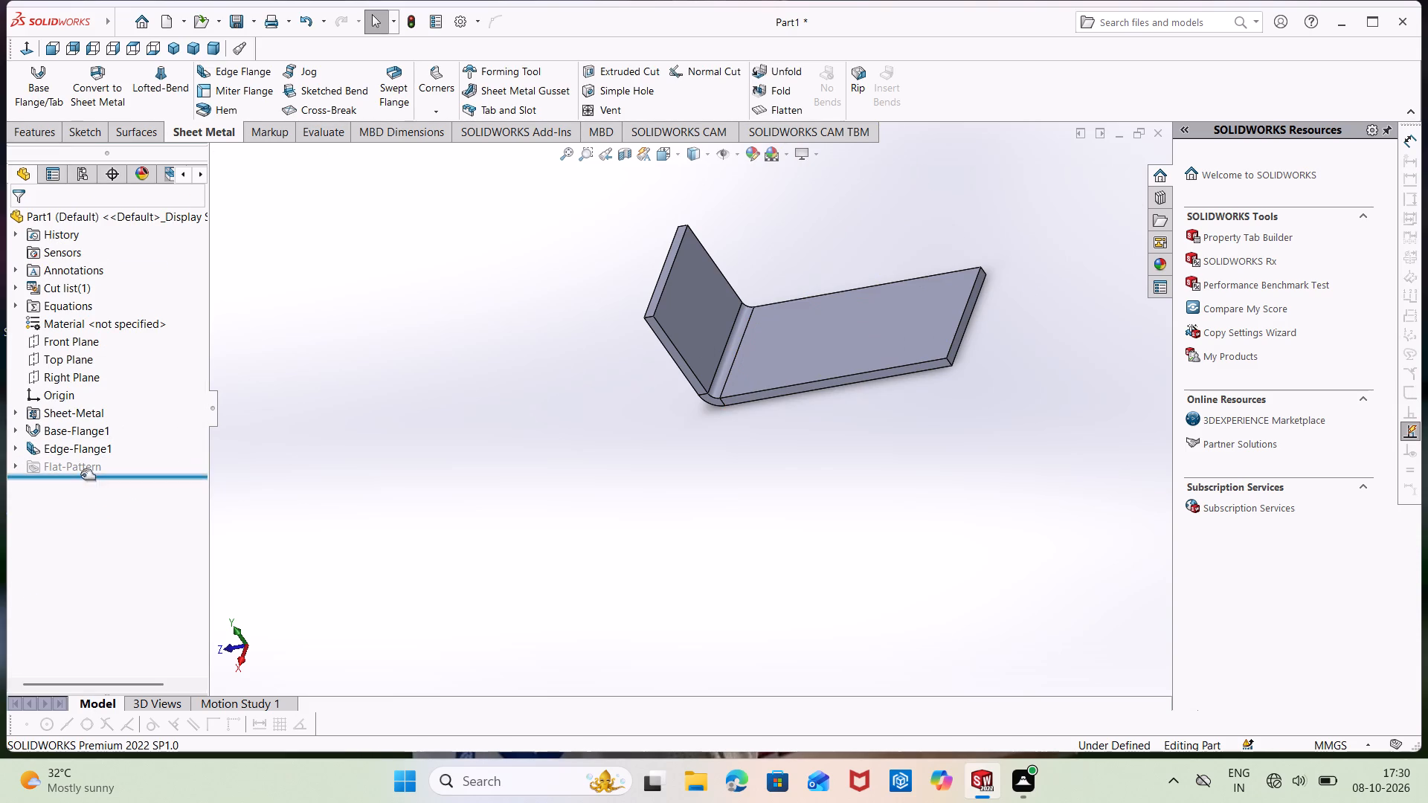
Edit the existing edge flange's Blind length to 21.65+1.92+3.35, giving 26.92 mm.
left_click(98, 451)
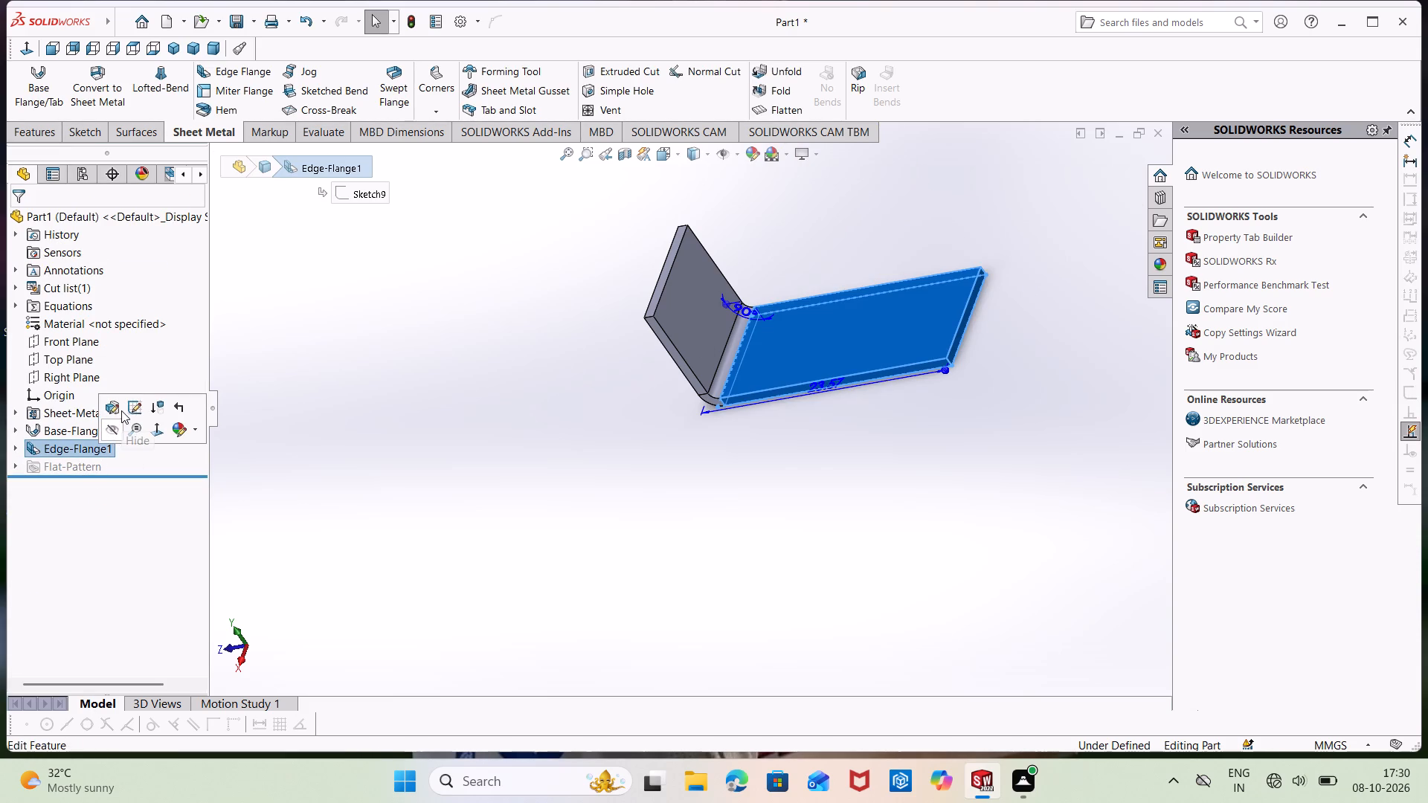
left_click(121, 410)
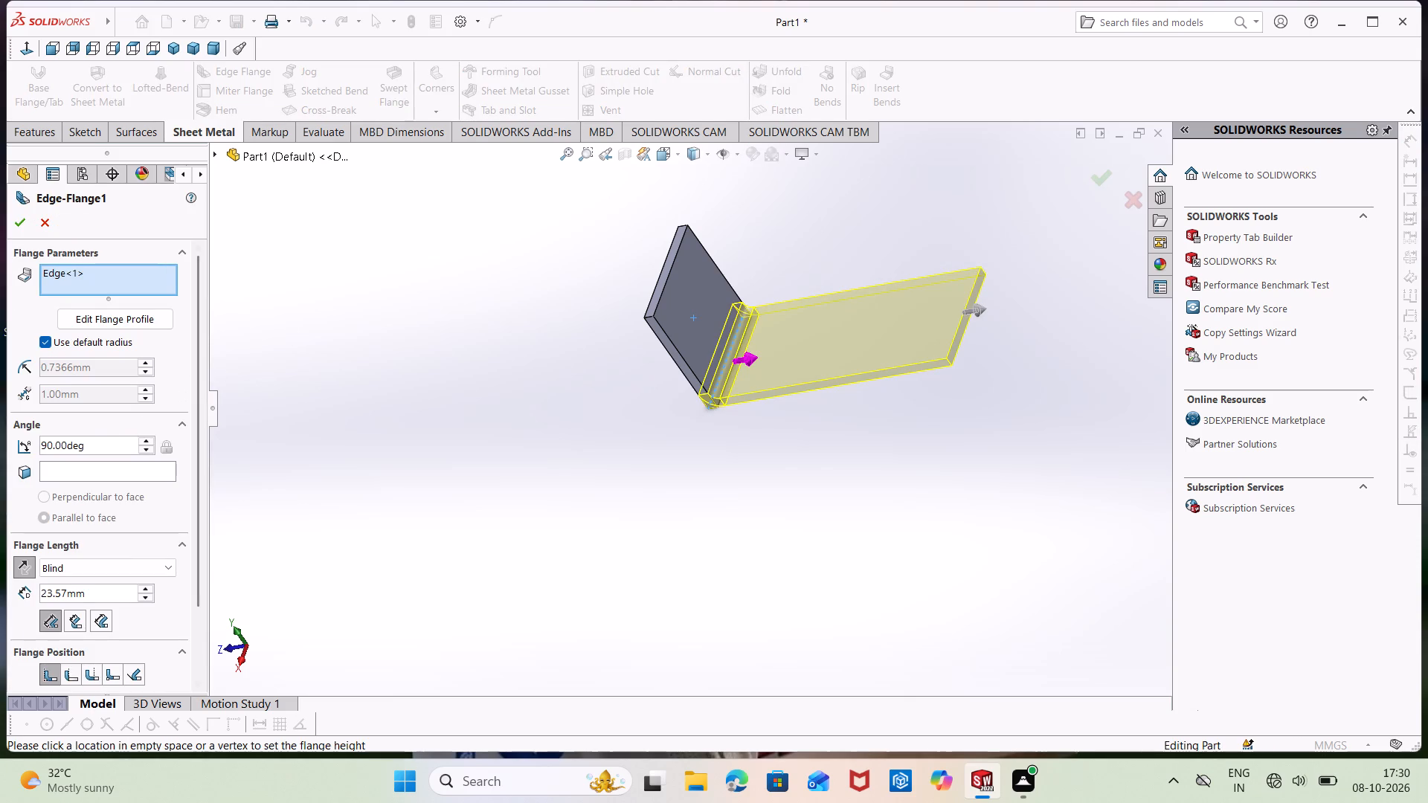
double_click(118, 594)
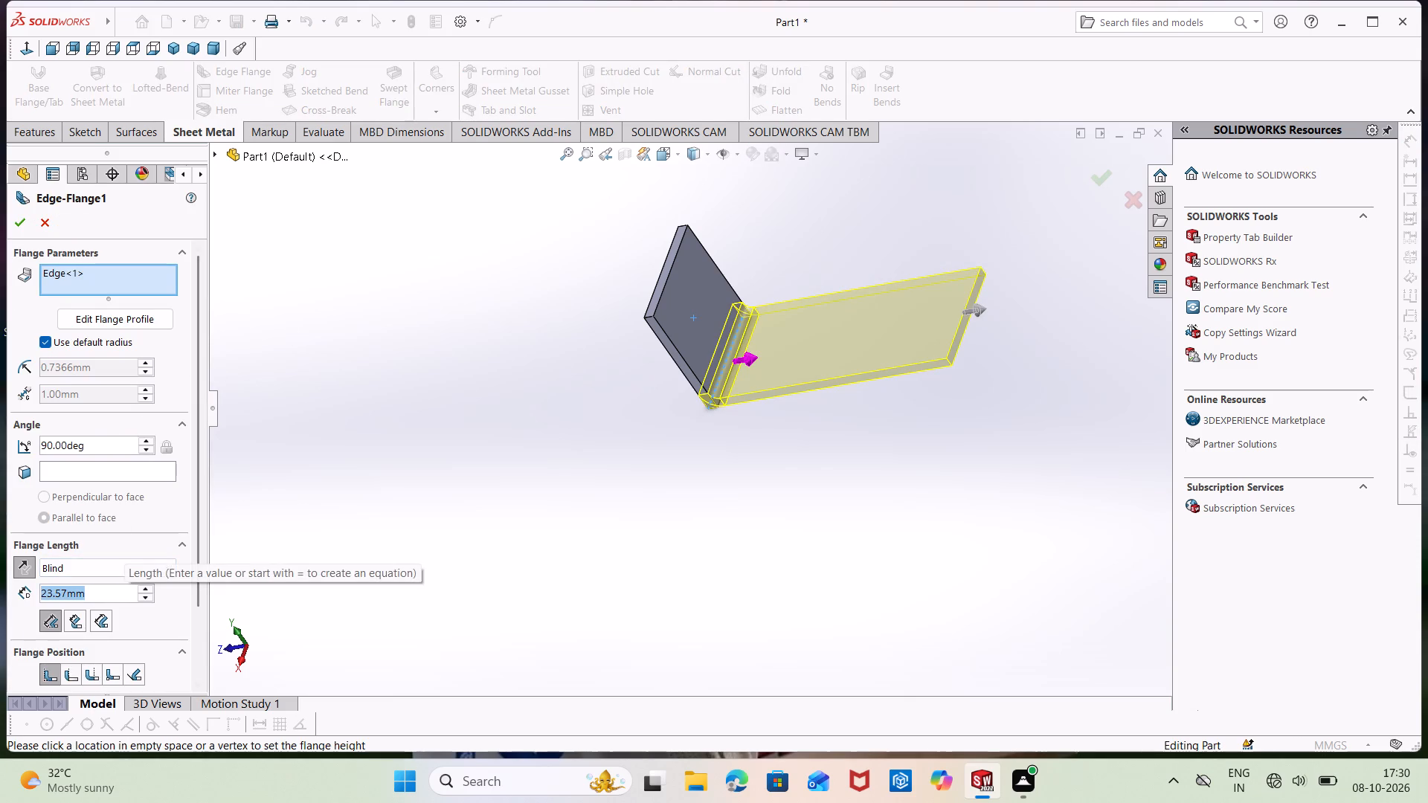
key("BackSpace")
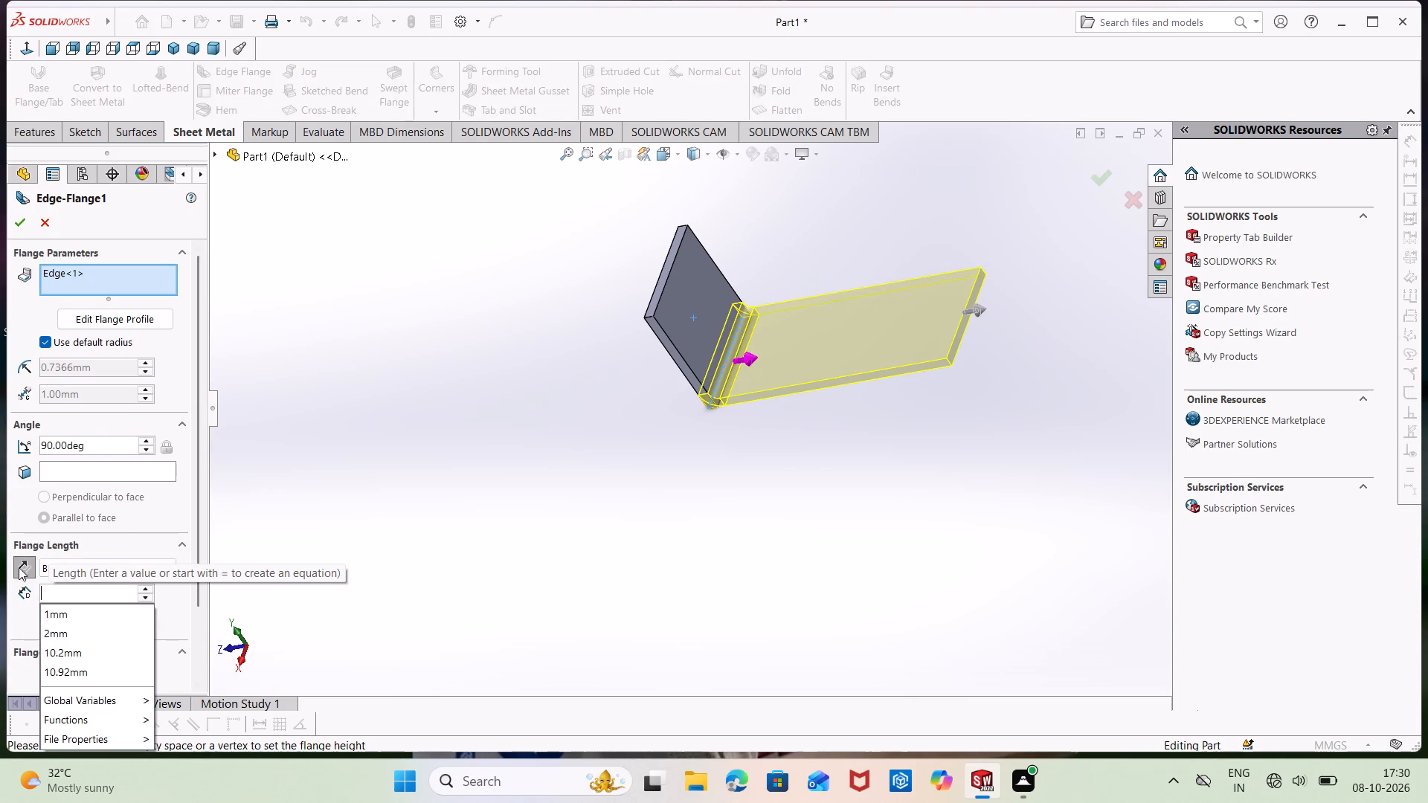
type("1.")
type("92")
key("plus")
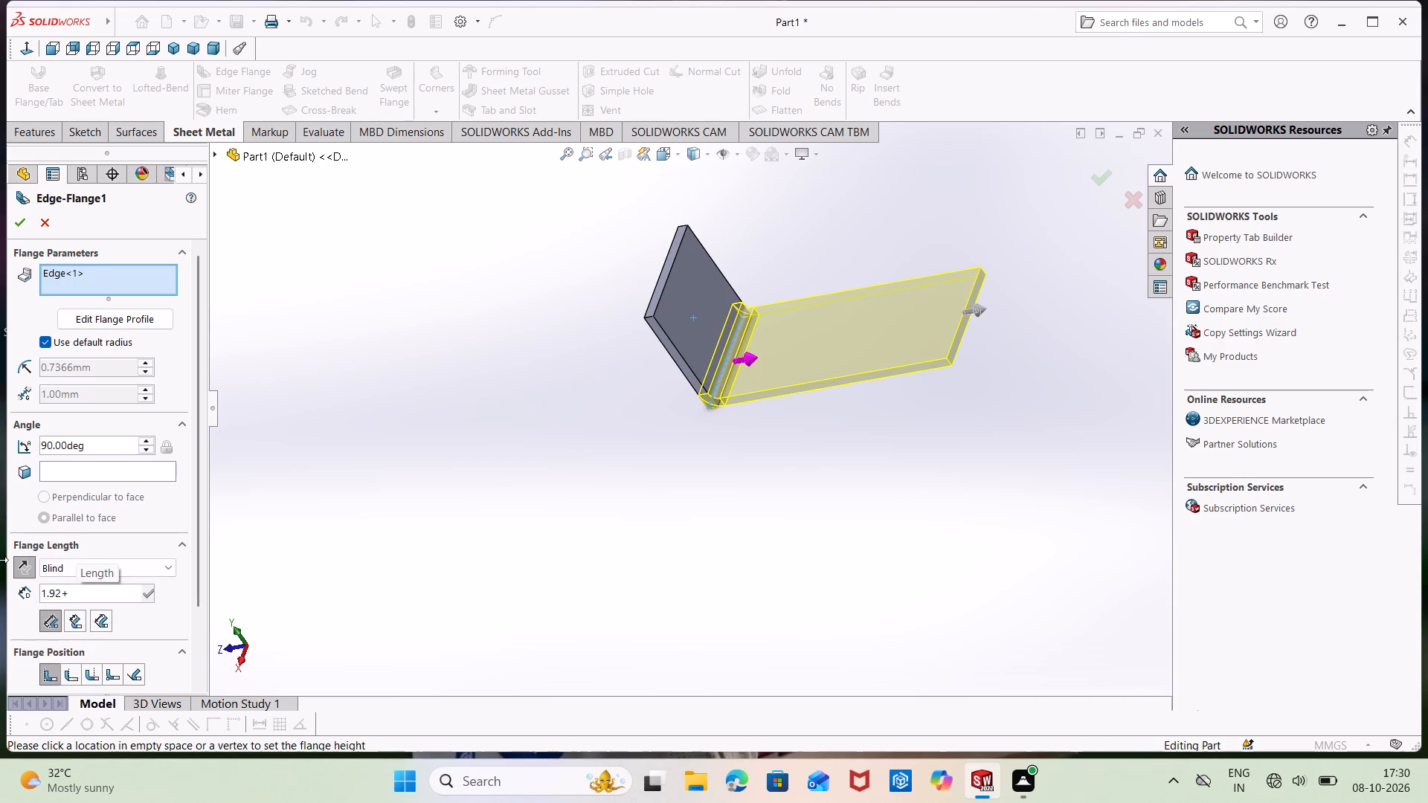
type("21.65")
key("Return")
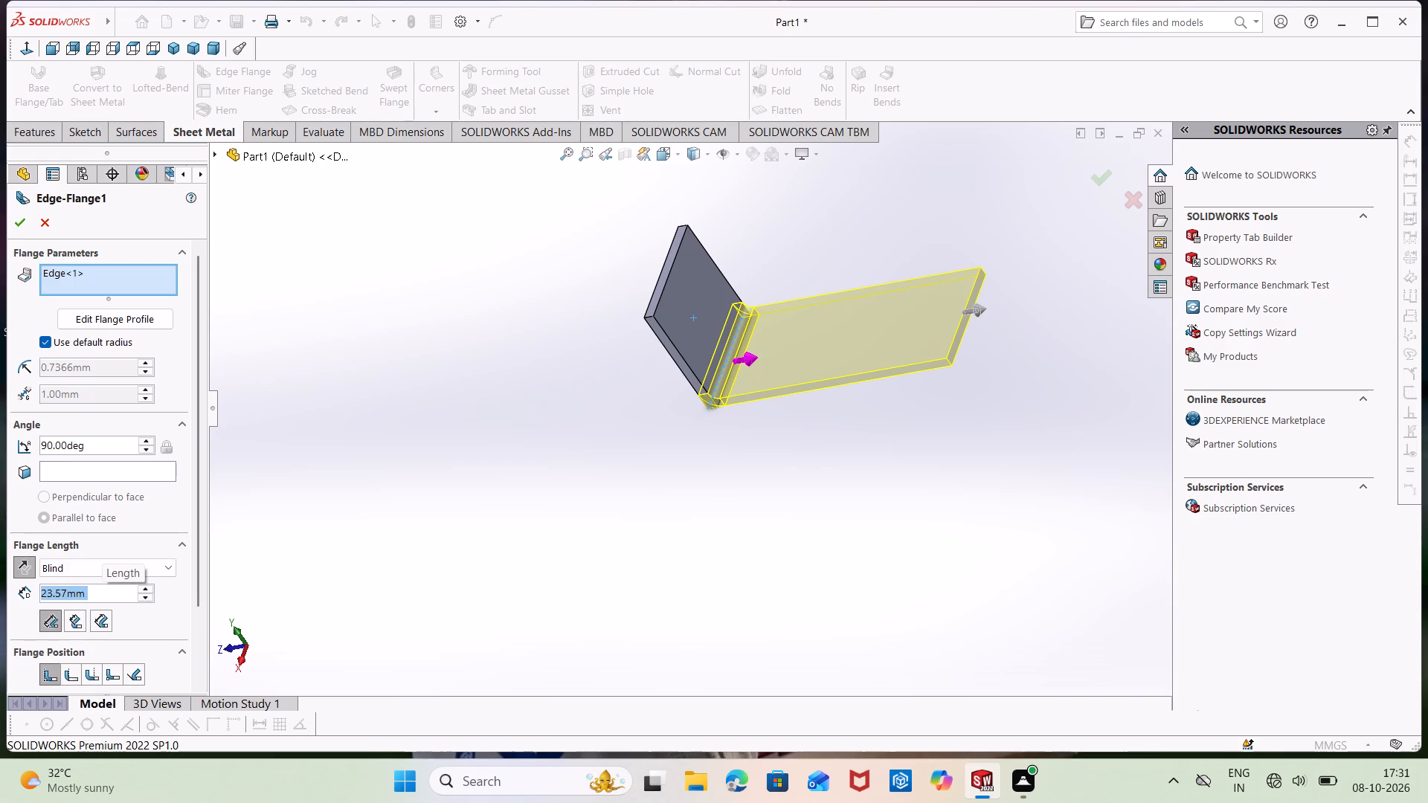
type("3.35")
key("Return")
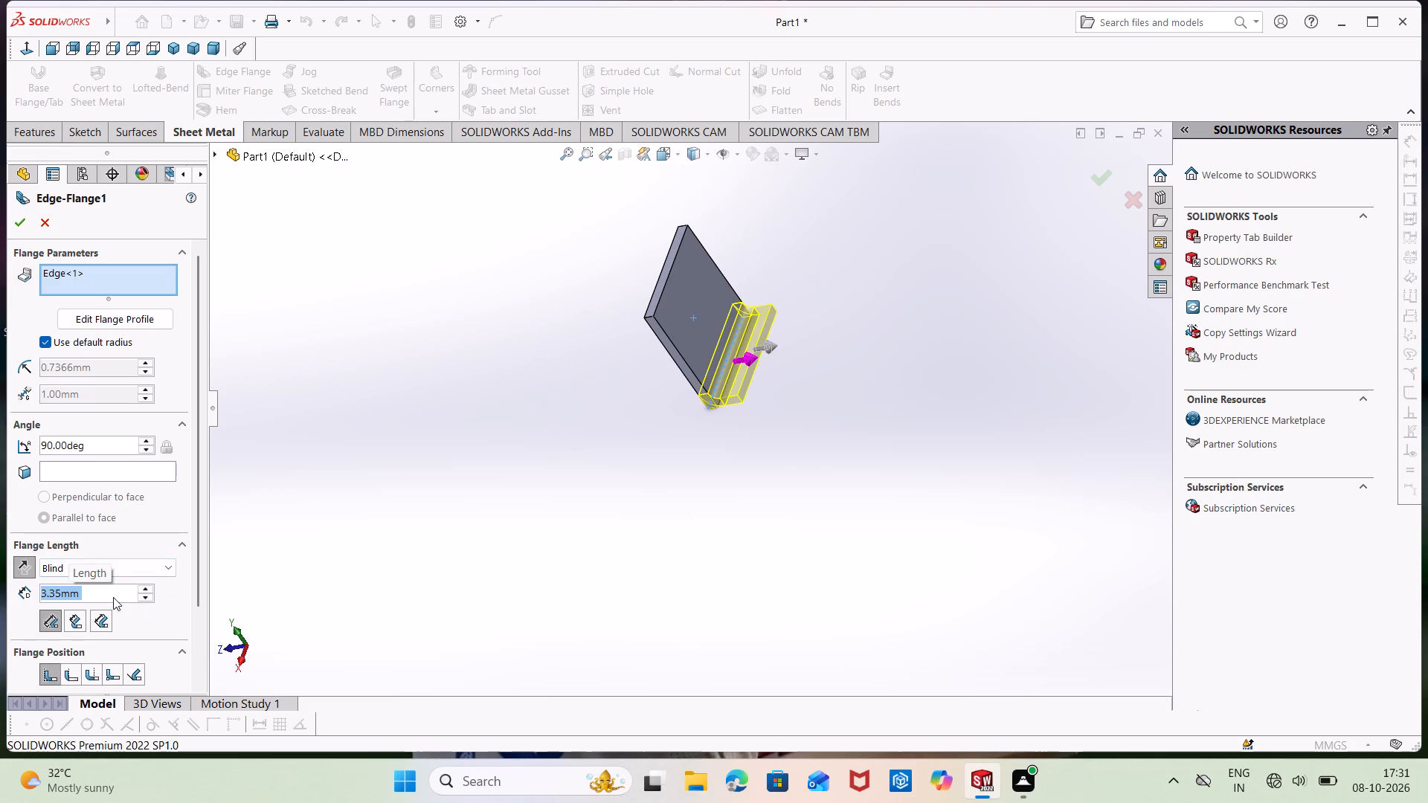
key("BackSpace")
key("2")
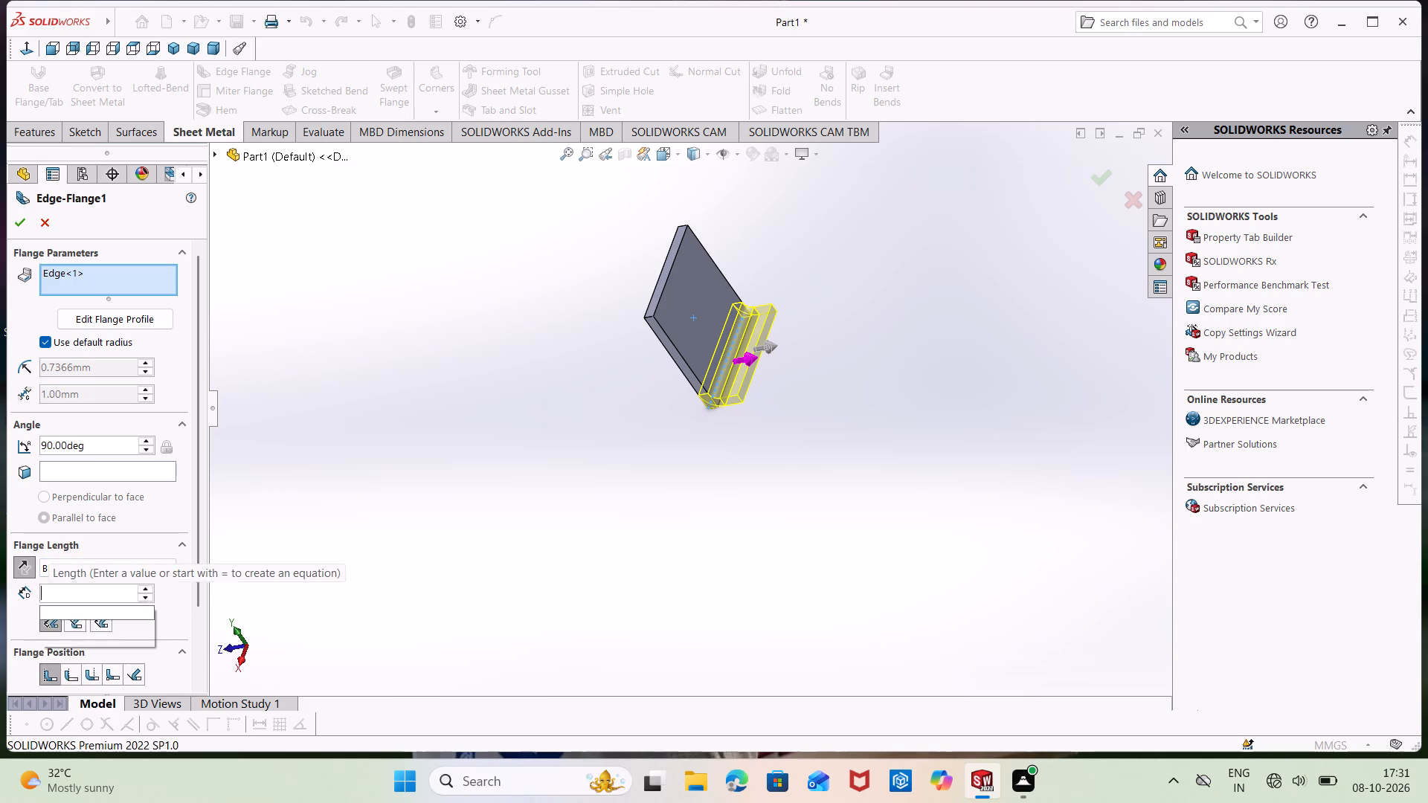
type("1.65+")
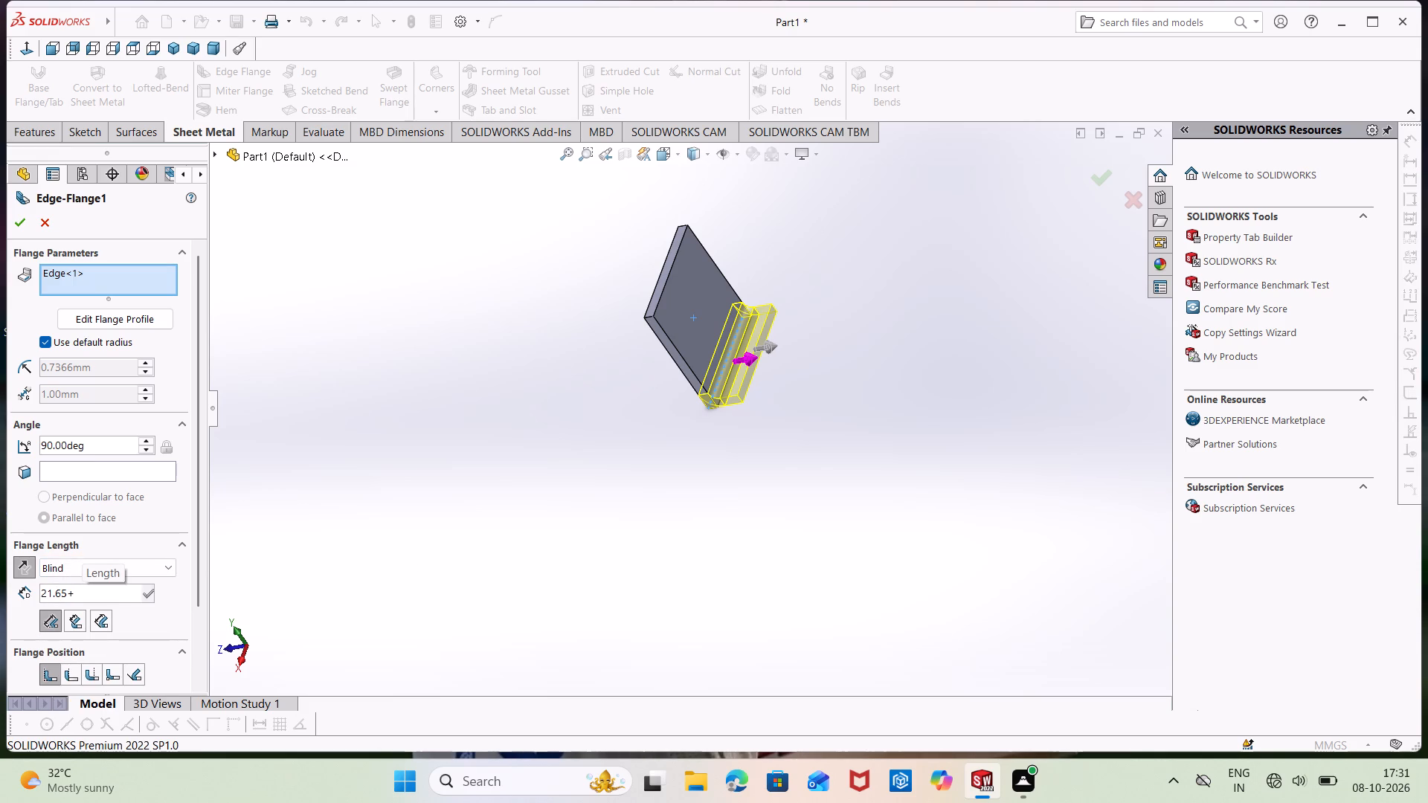
type("1.9")
type("2+")
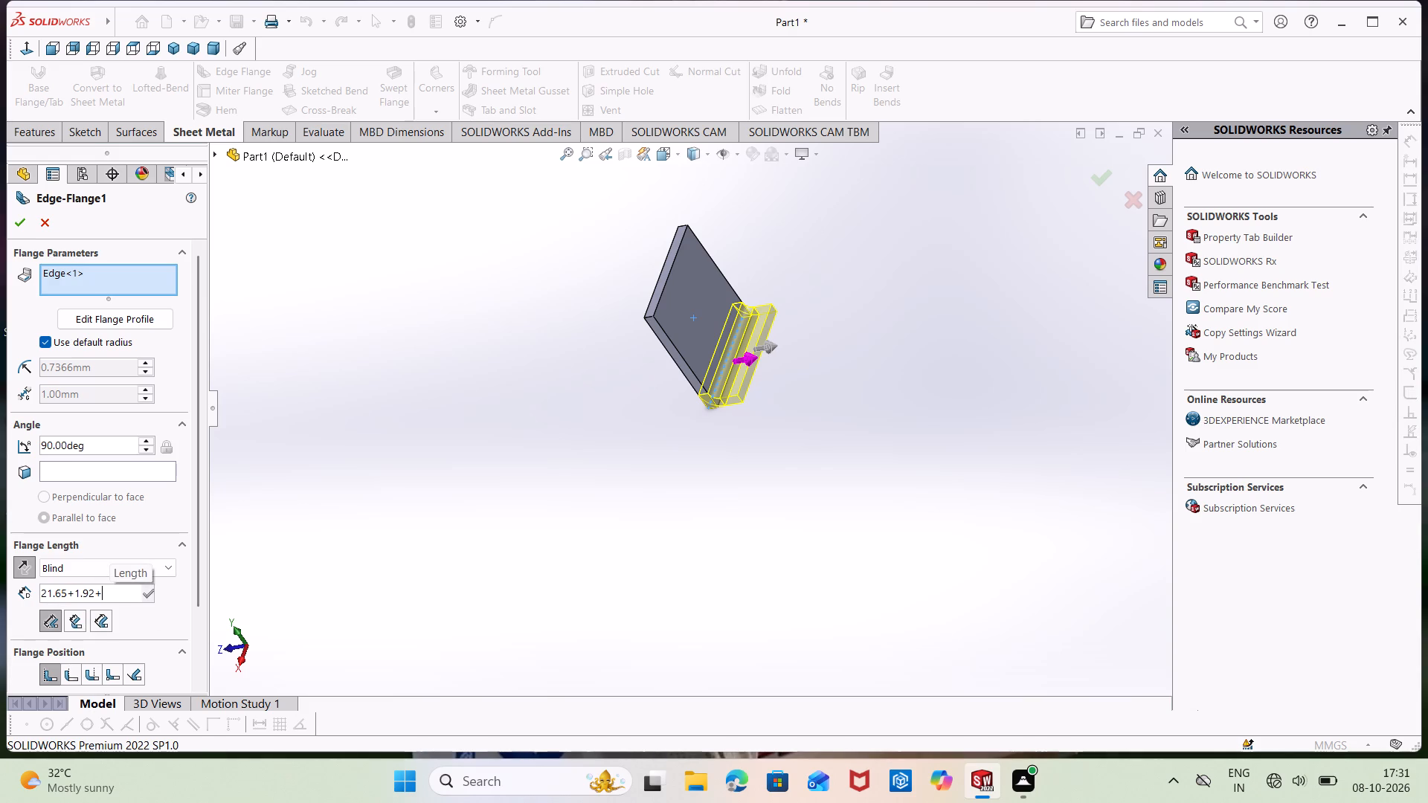
type("3.35")
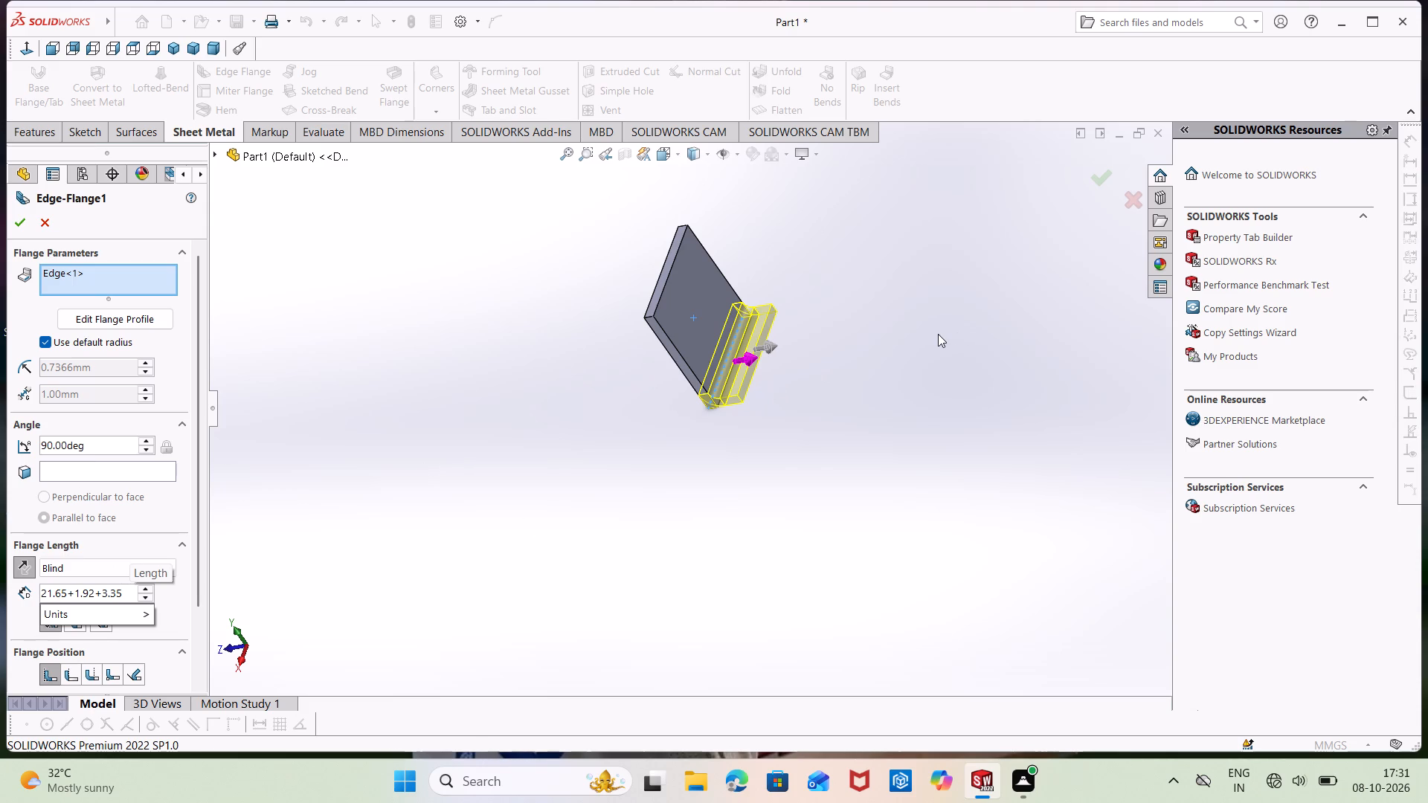
left_click(901, 305)
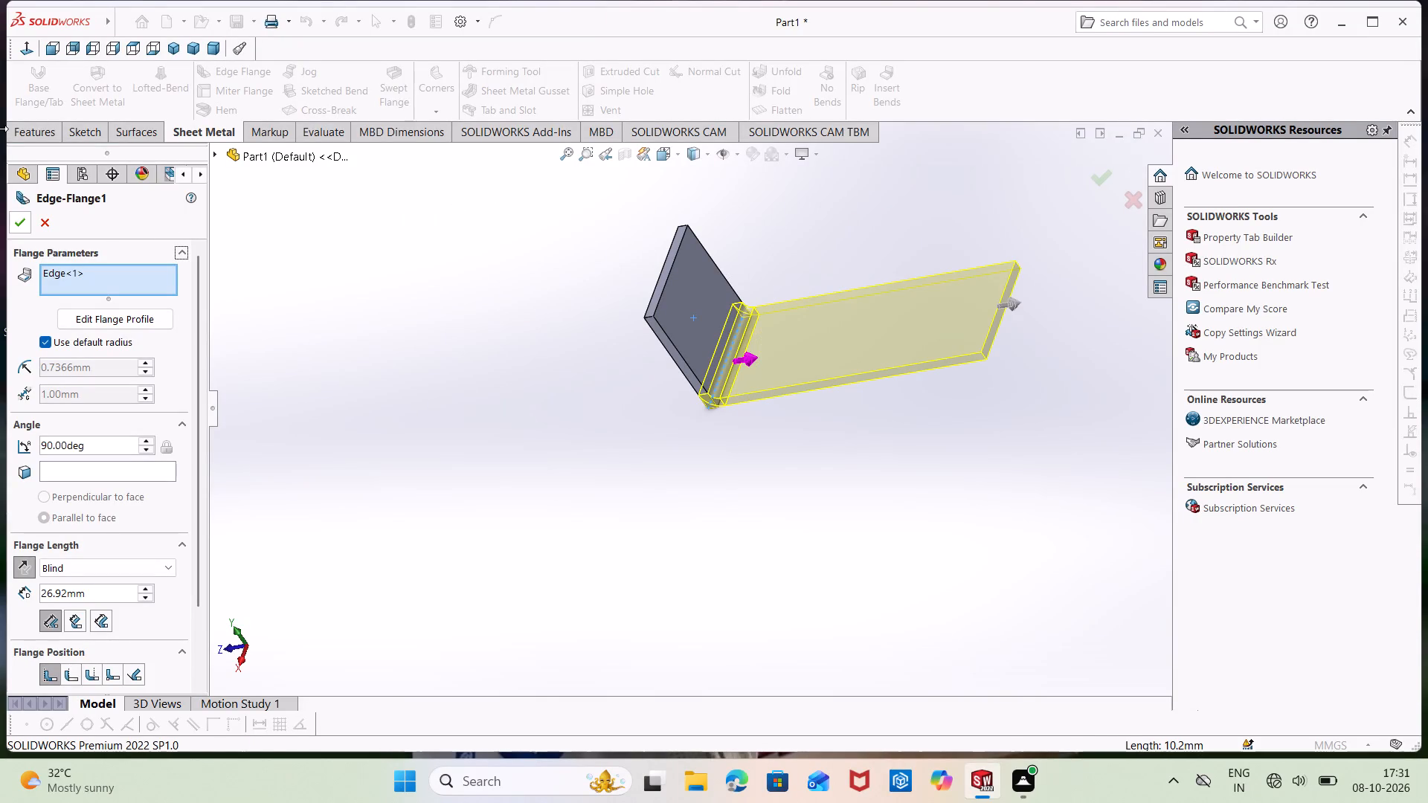
left_click(22, 225)
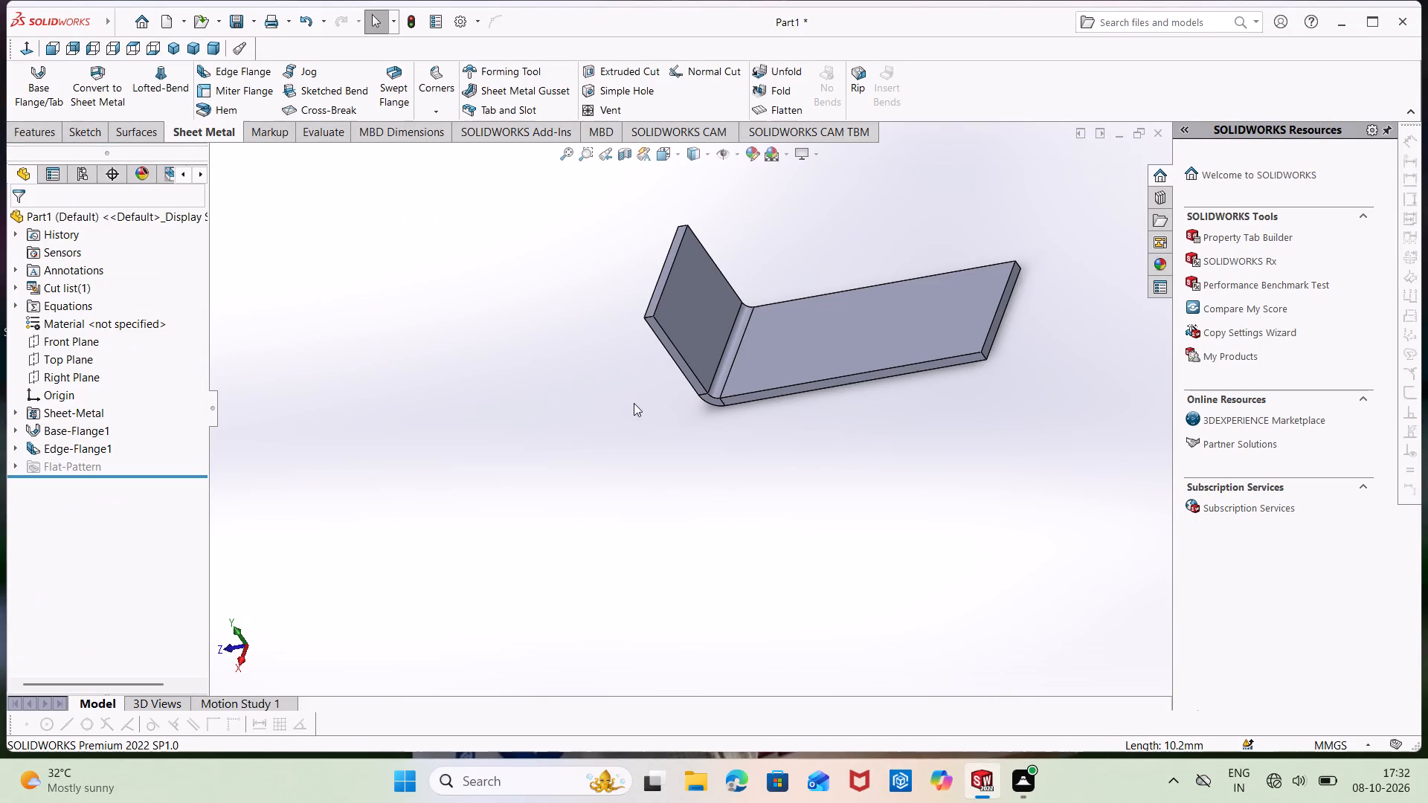
Add a 90-degree Edge Flange on the long flange's free rear edge, pointing upward with a Blind length of 4.80 mm.
left_click(234, 77)
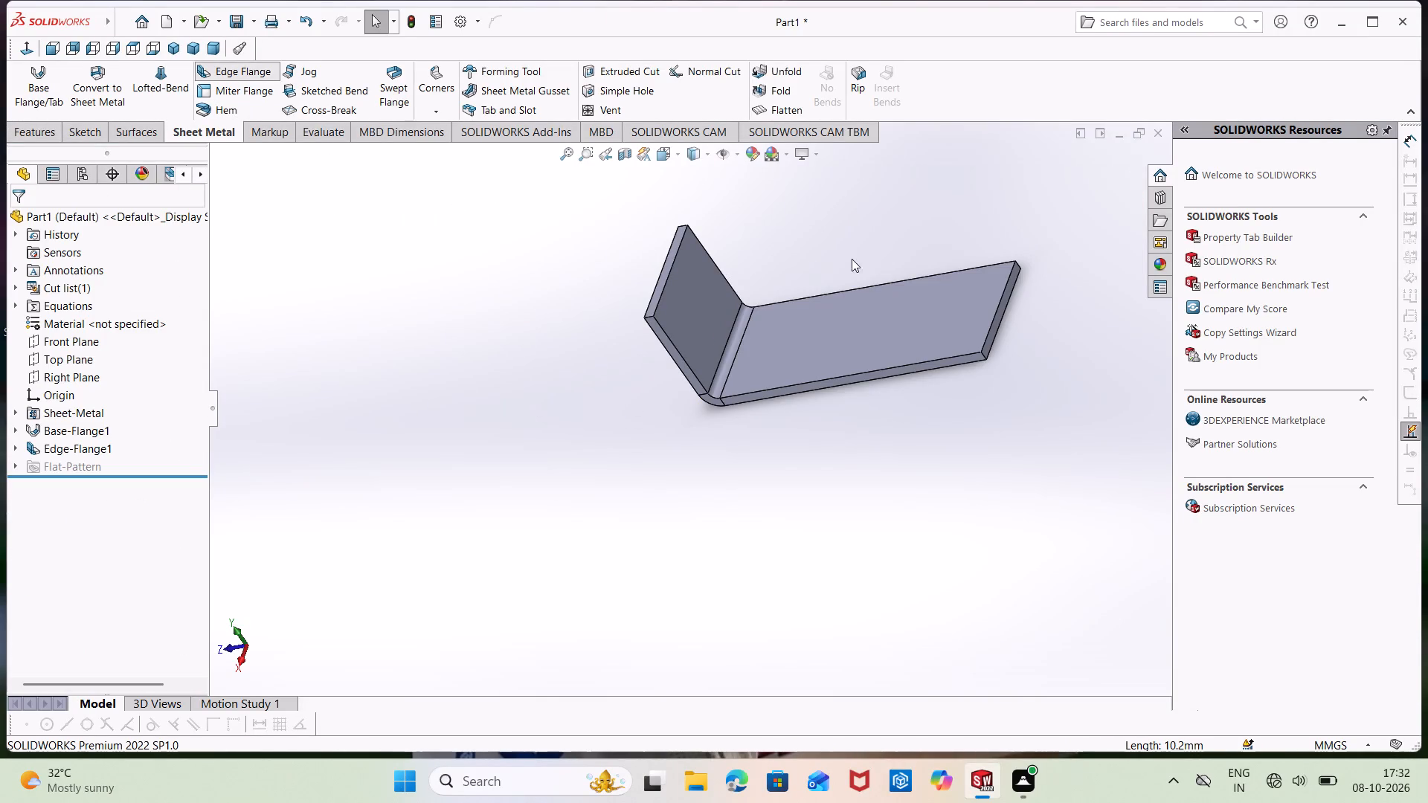
left_click(1005, 307)
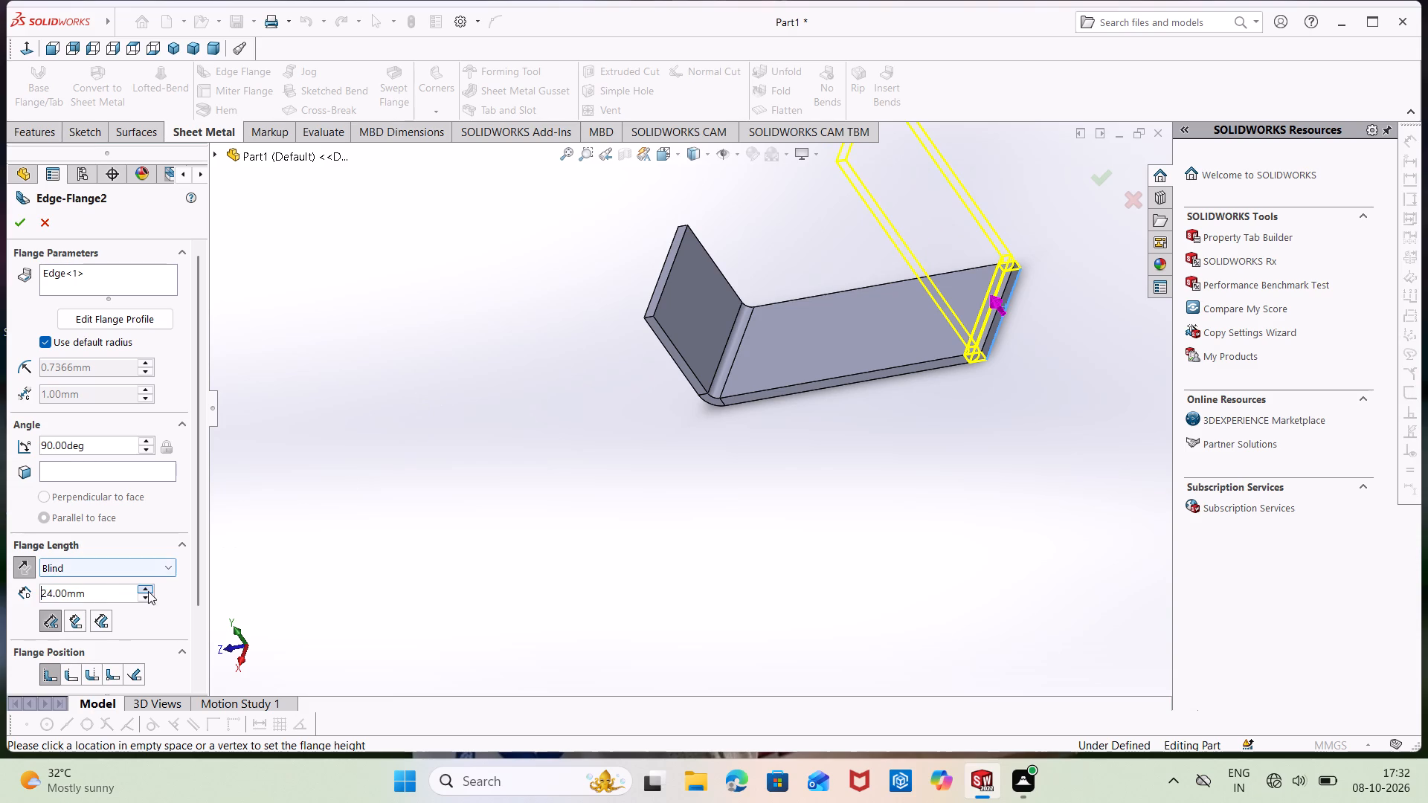
double_click(97, 584)
left_click(92, 607)
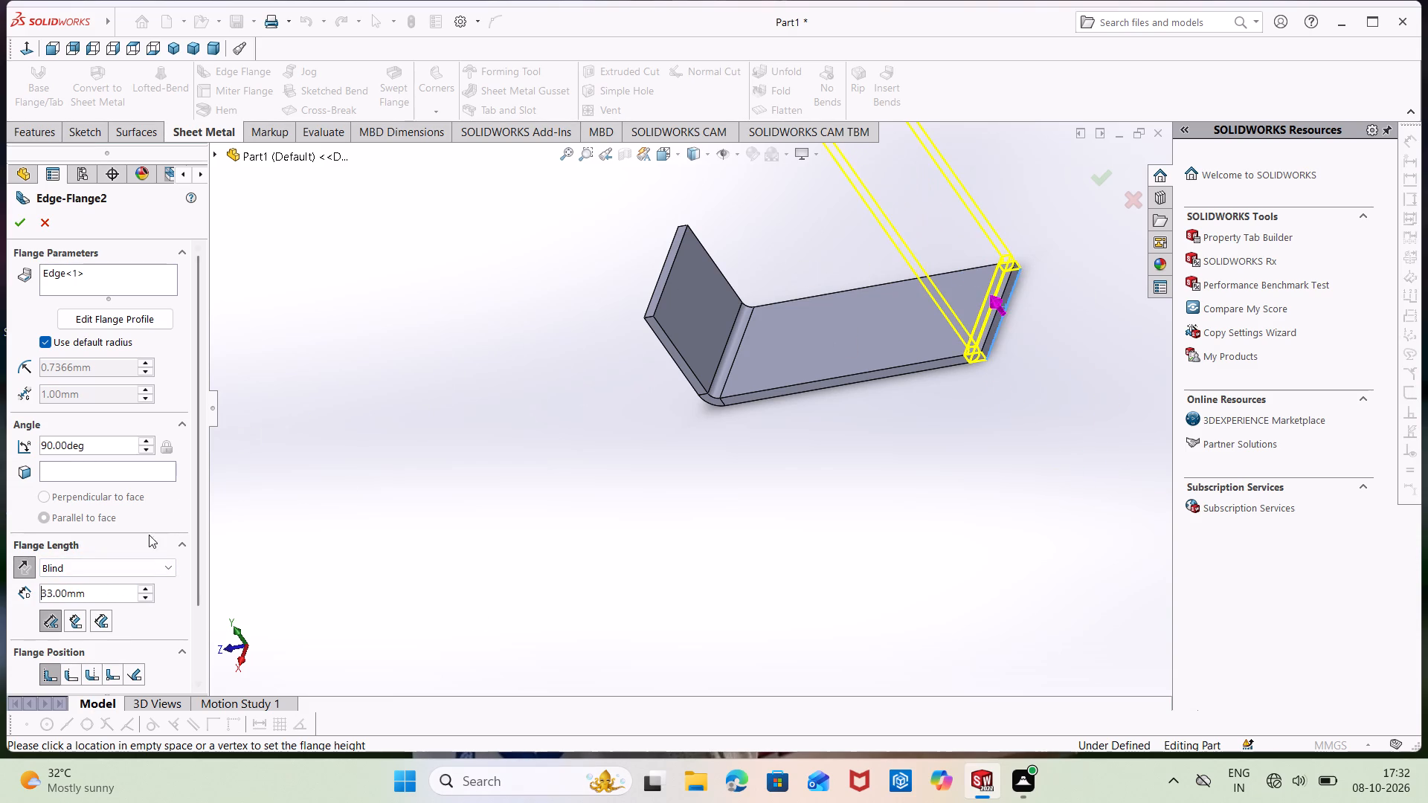
double_click(103, 596)
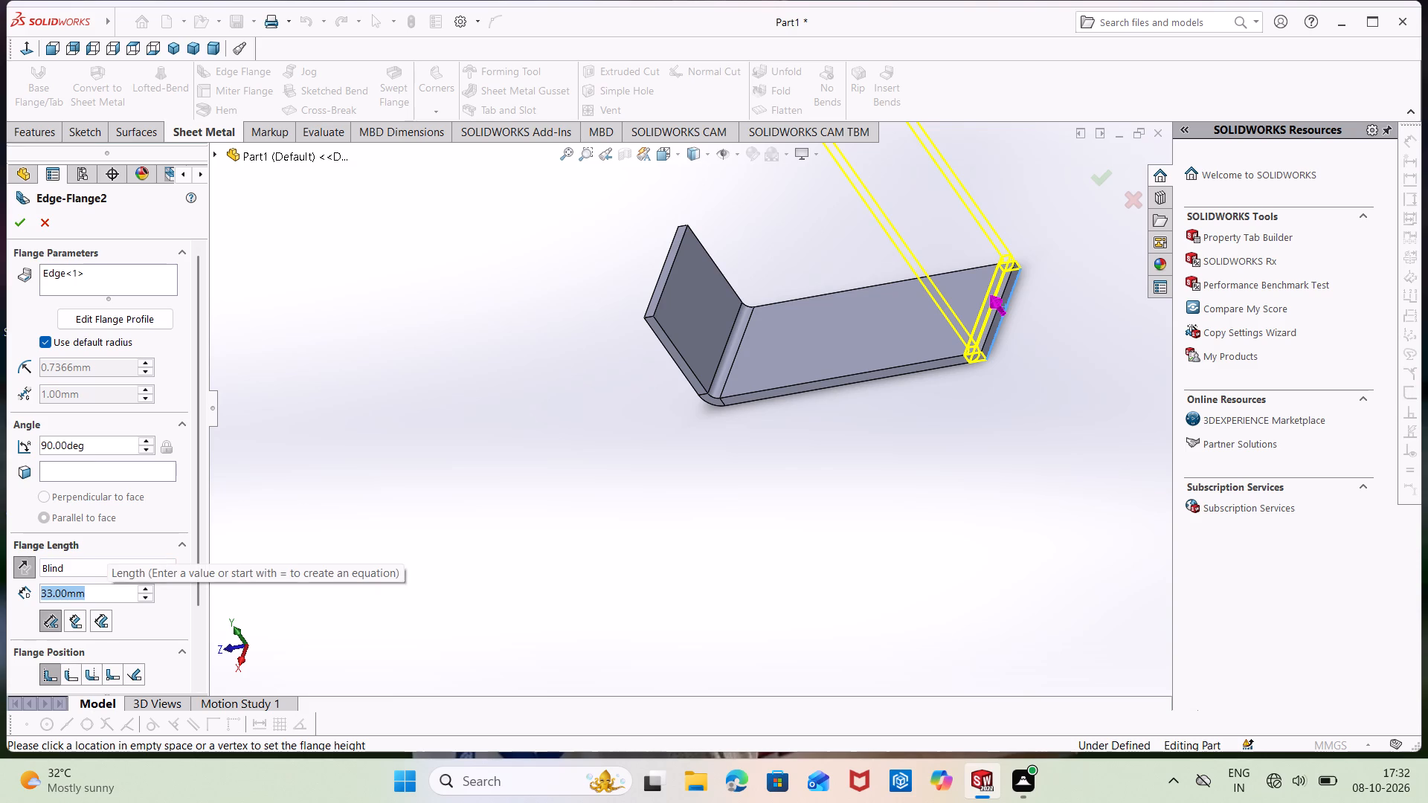
key("BackSpace")
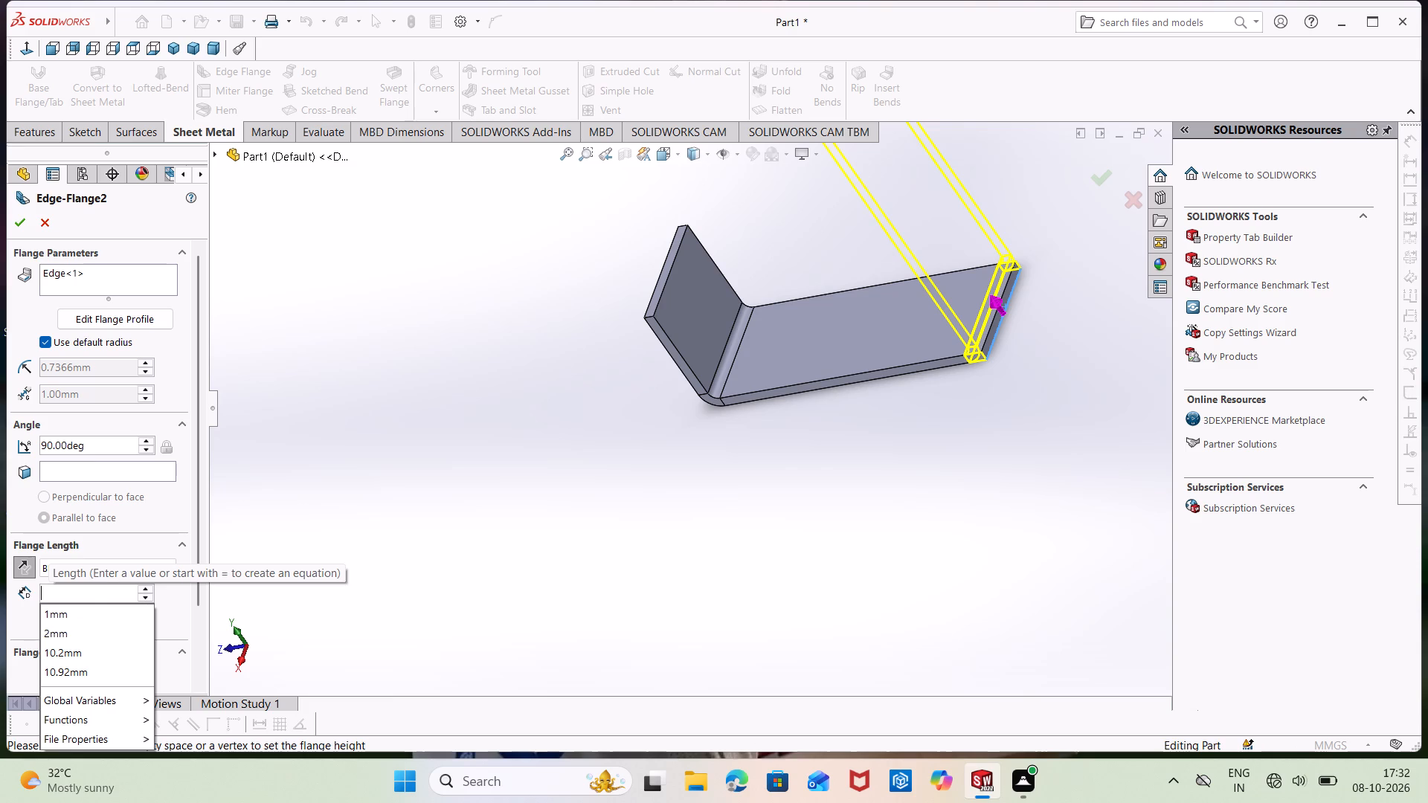
key("1")
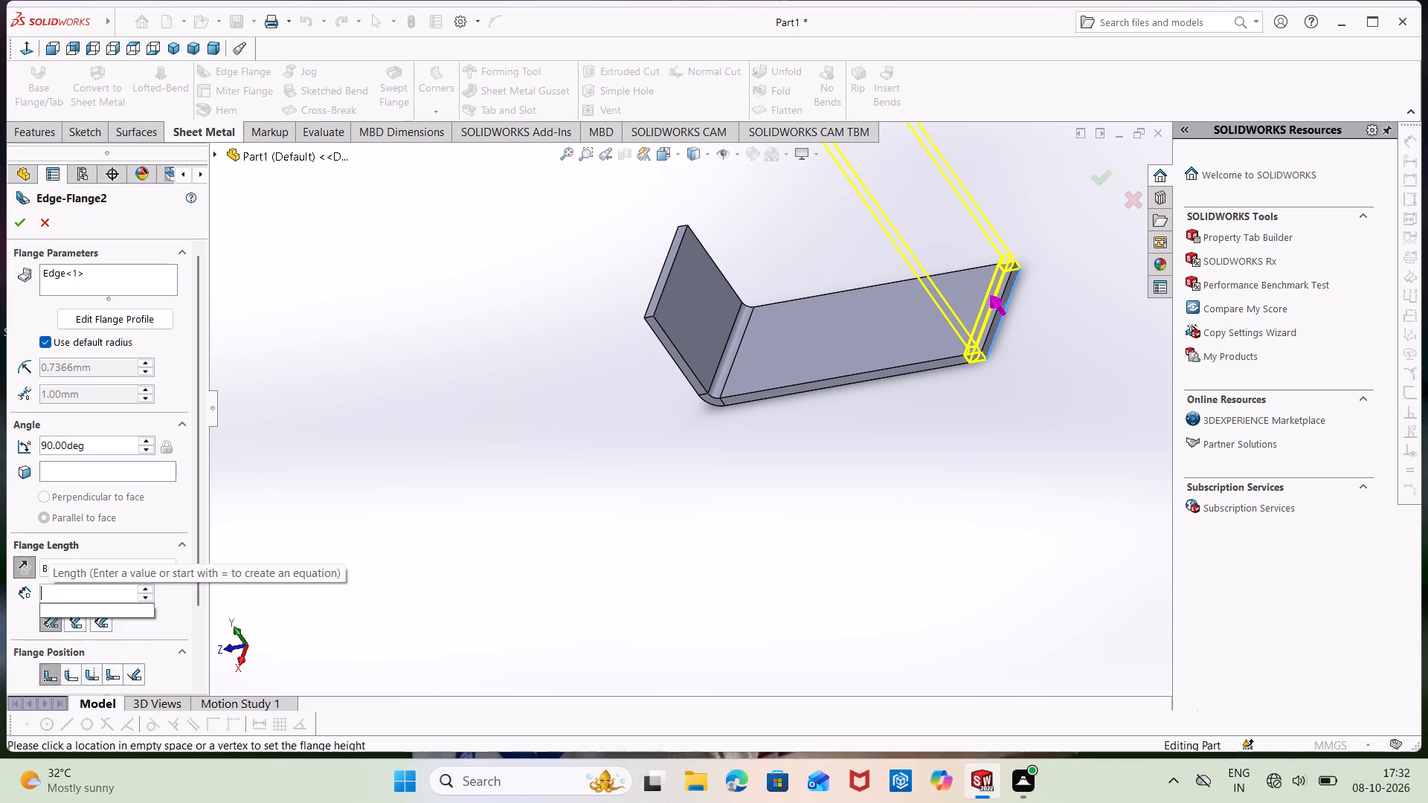
key("BackSpace")
type("4.80")
key("Return")
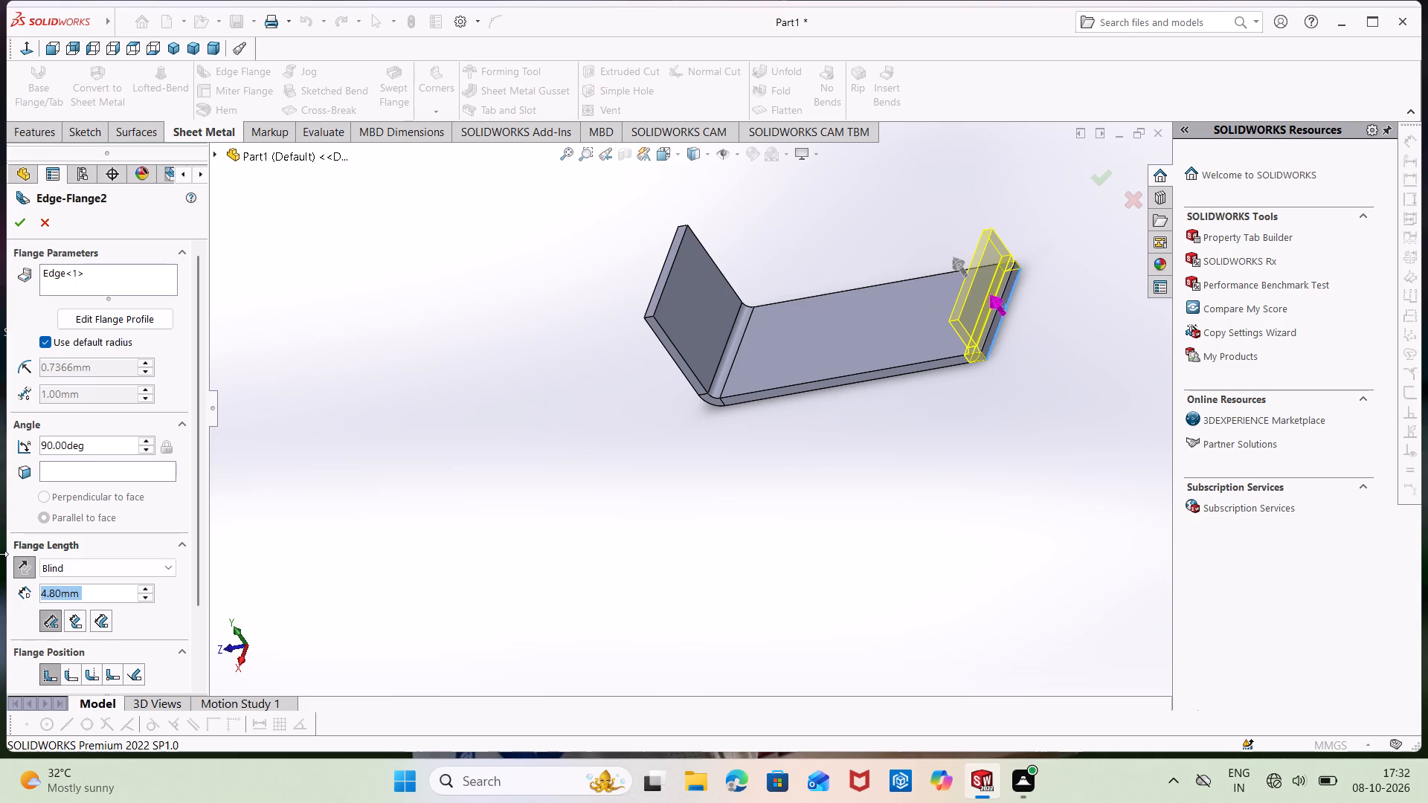
left_click(19, 222)
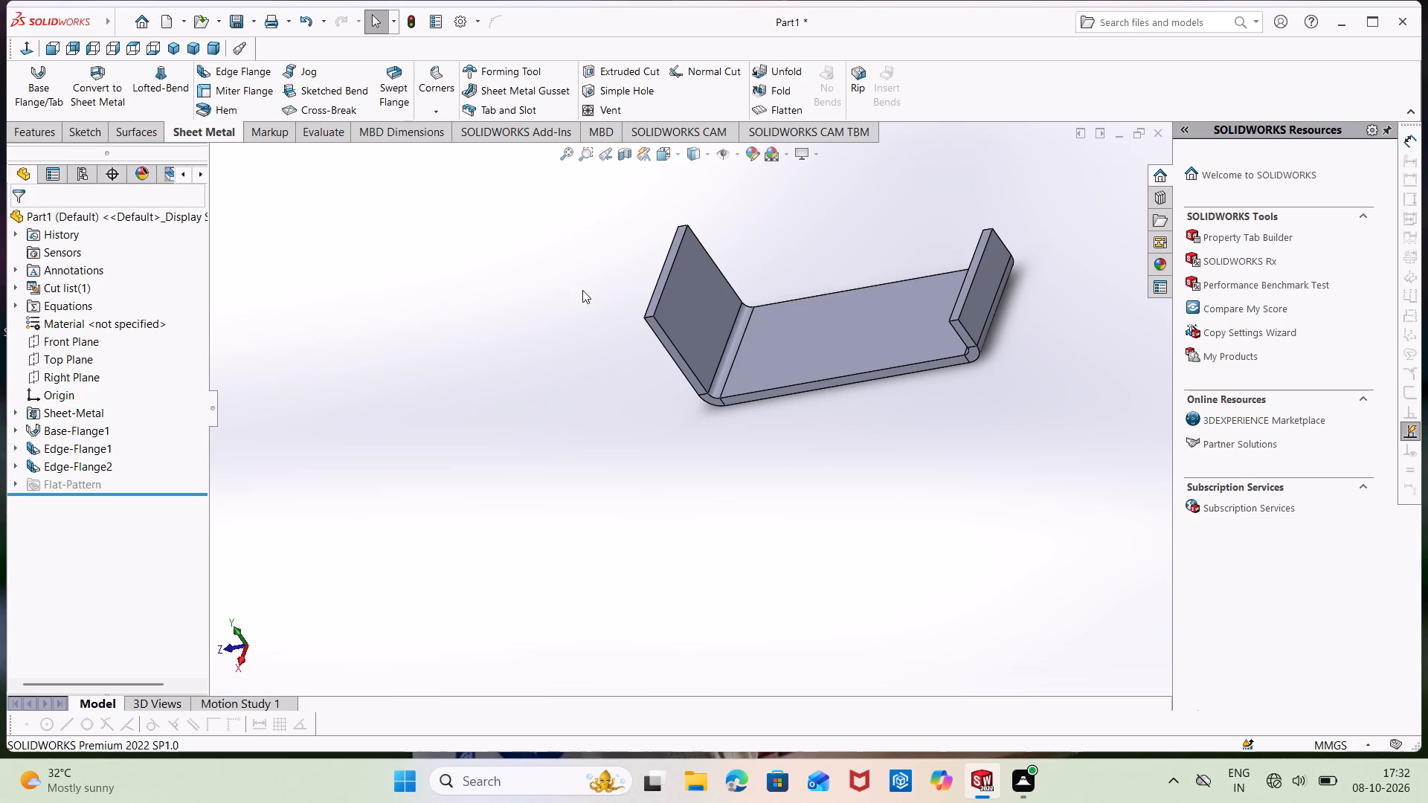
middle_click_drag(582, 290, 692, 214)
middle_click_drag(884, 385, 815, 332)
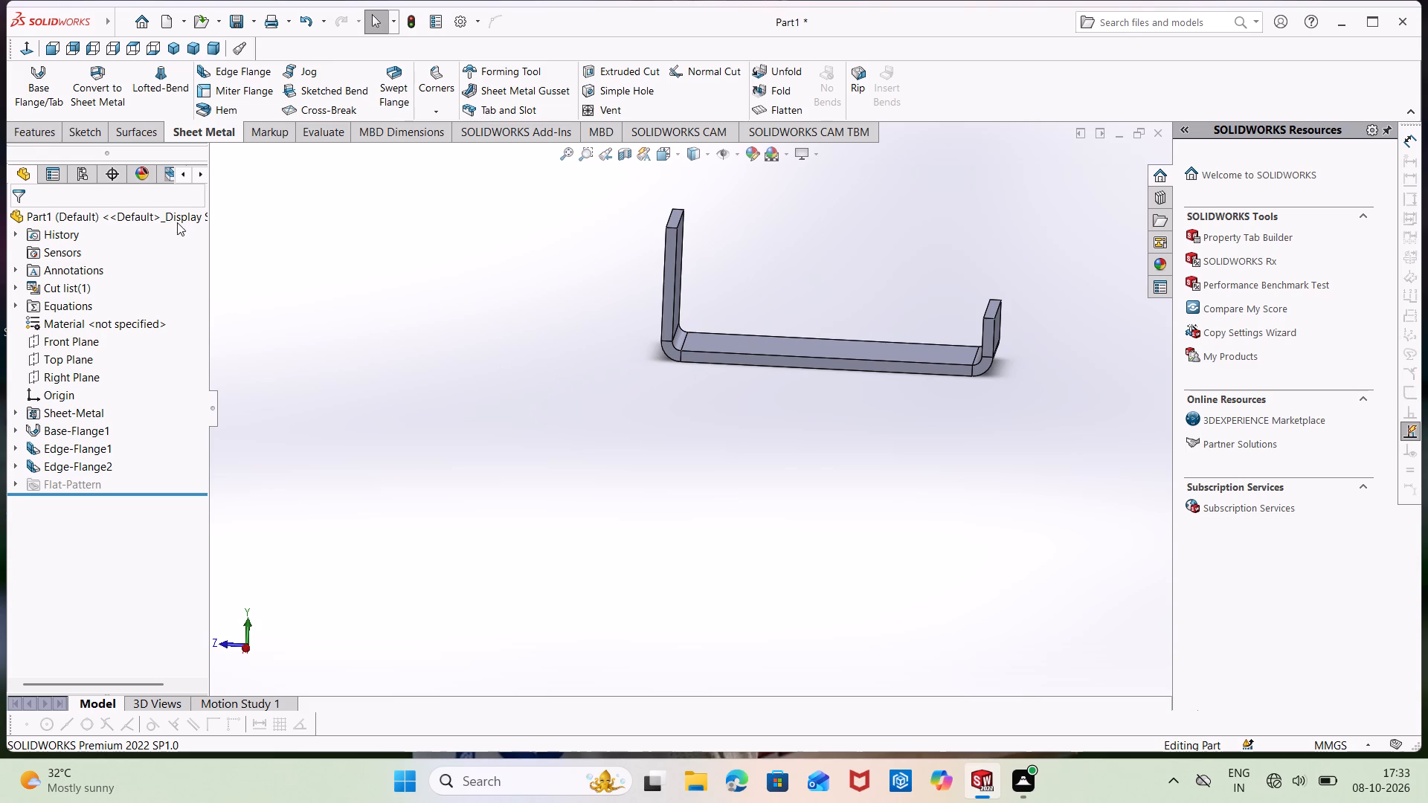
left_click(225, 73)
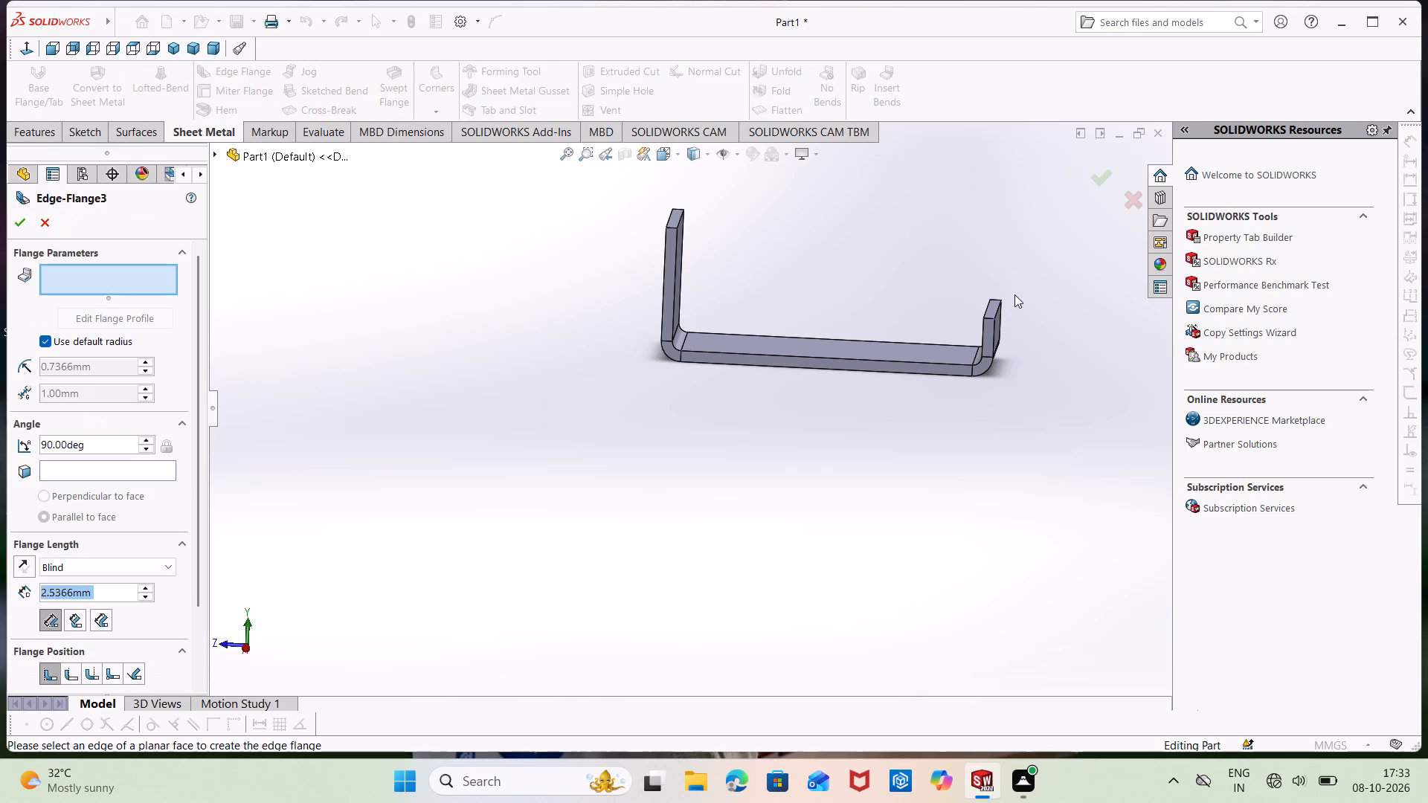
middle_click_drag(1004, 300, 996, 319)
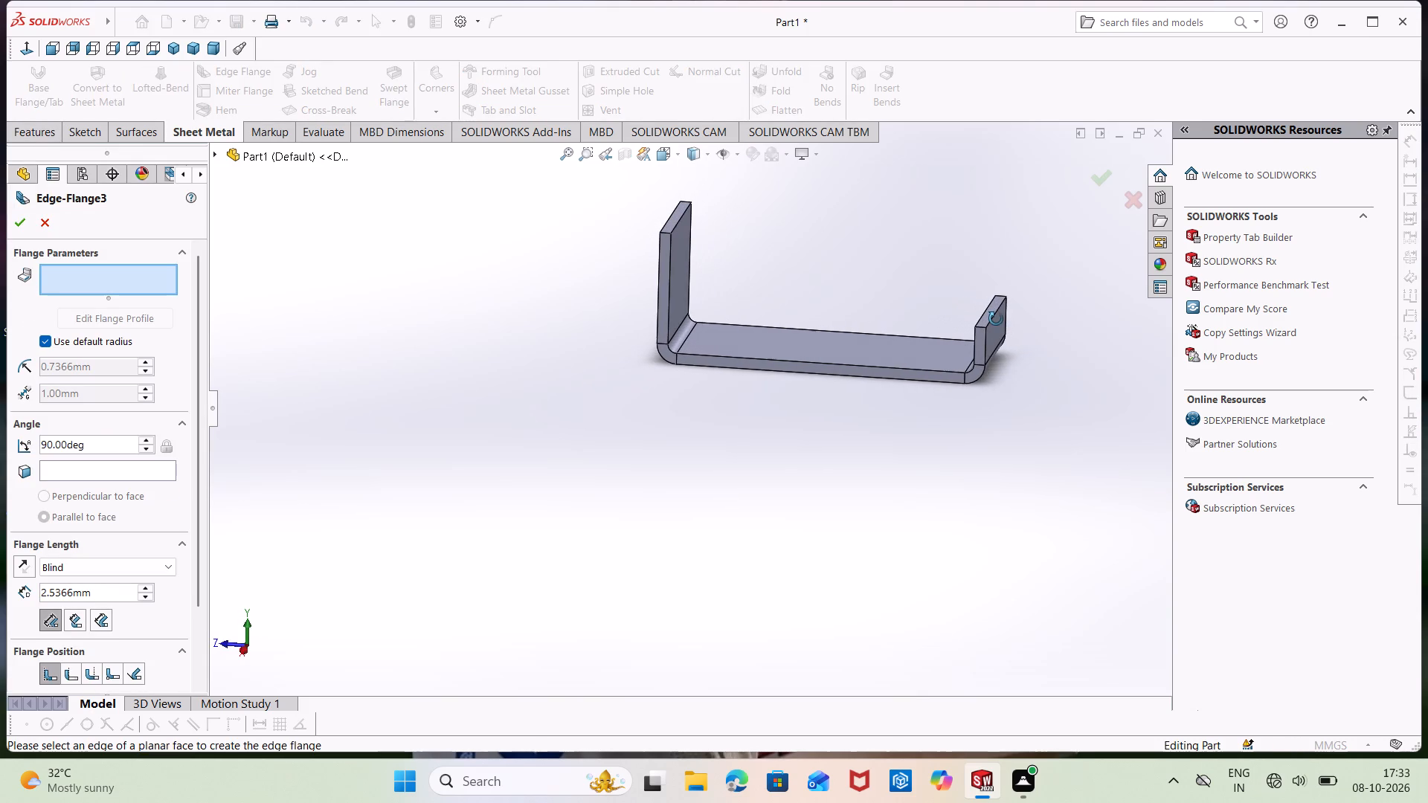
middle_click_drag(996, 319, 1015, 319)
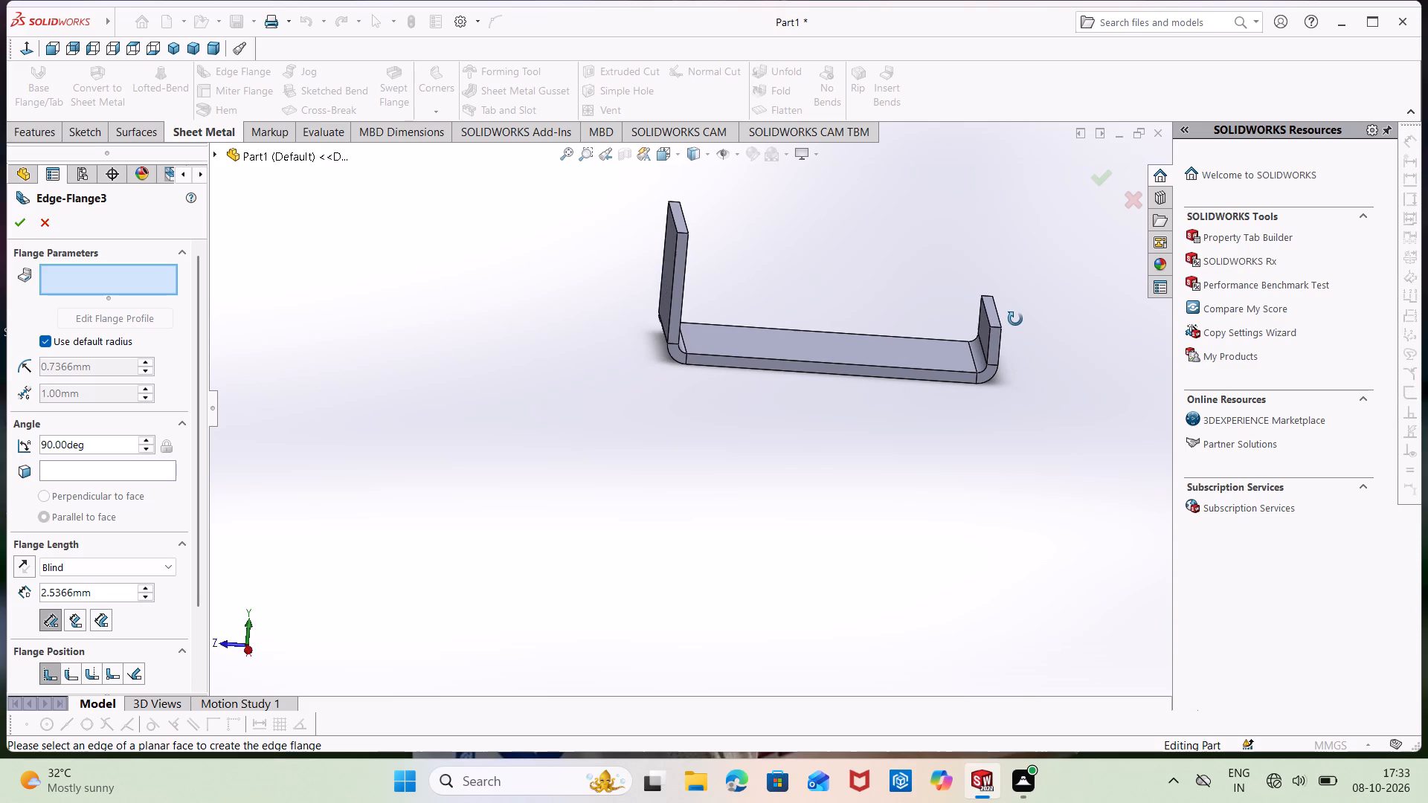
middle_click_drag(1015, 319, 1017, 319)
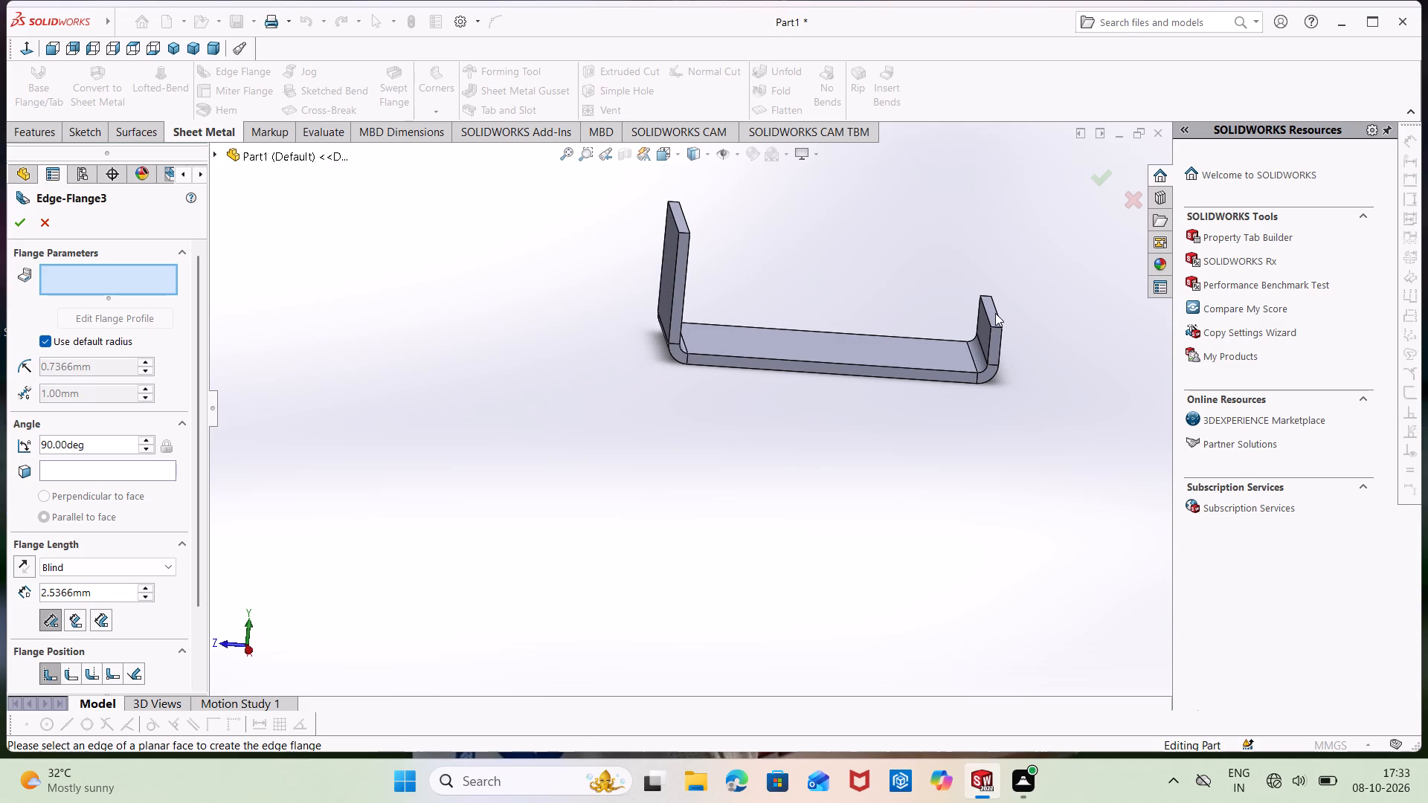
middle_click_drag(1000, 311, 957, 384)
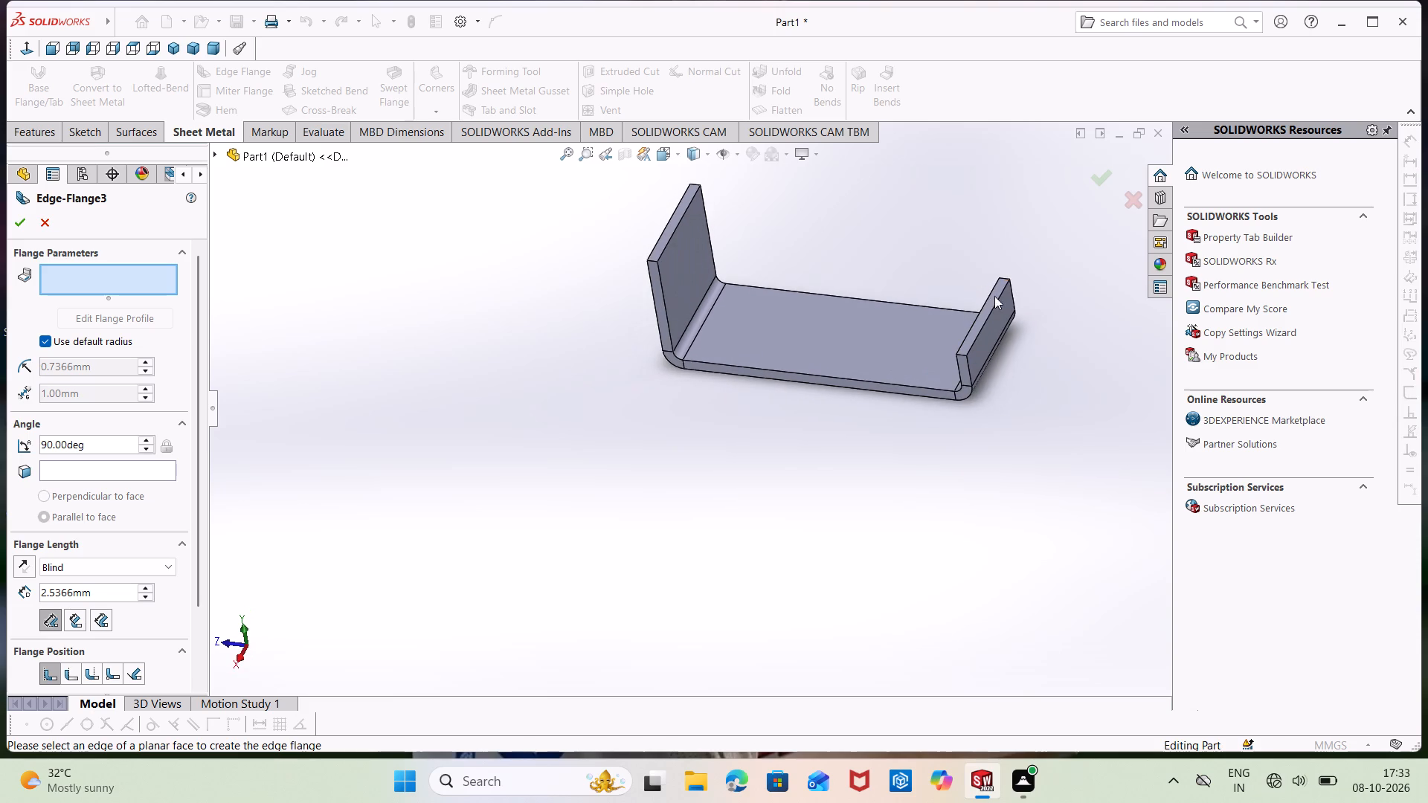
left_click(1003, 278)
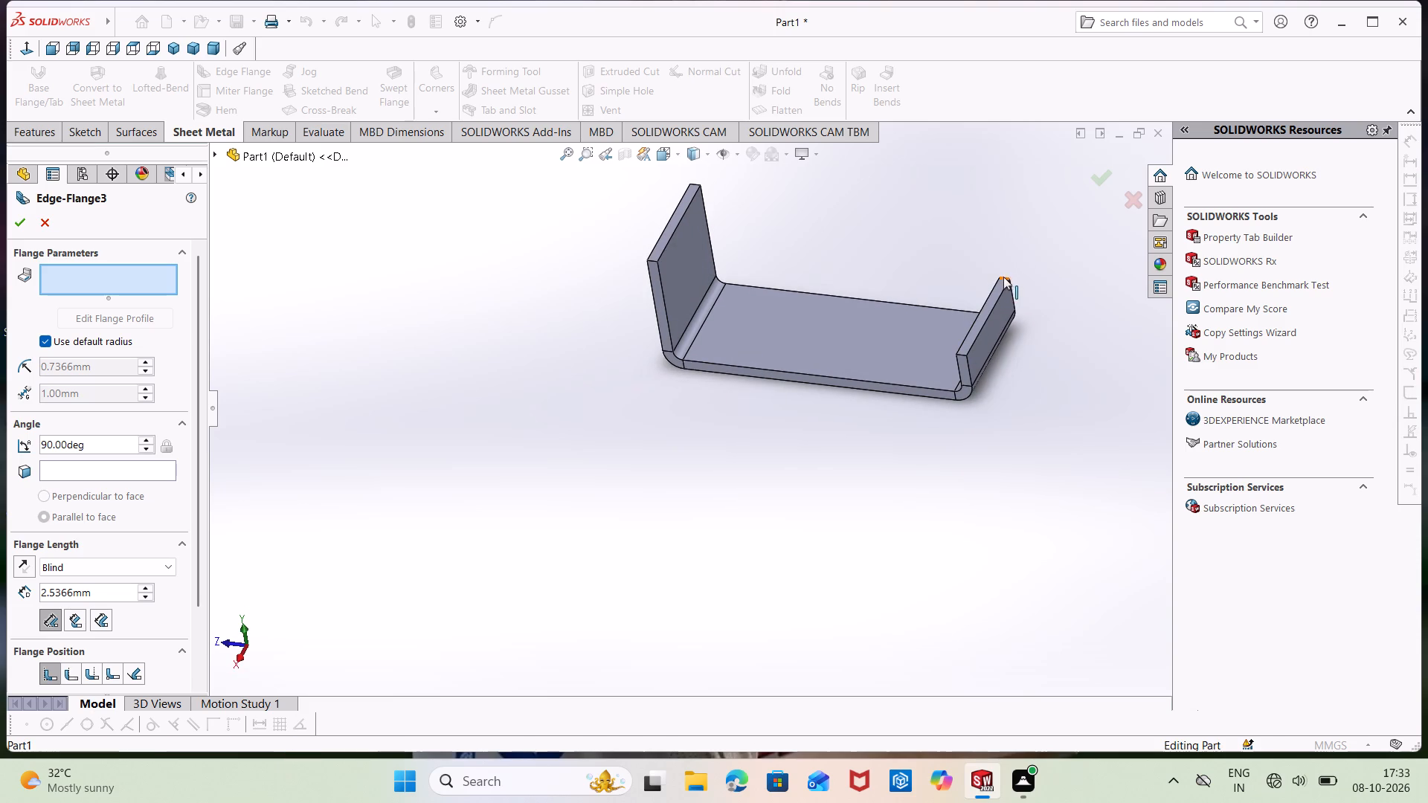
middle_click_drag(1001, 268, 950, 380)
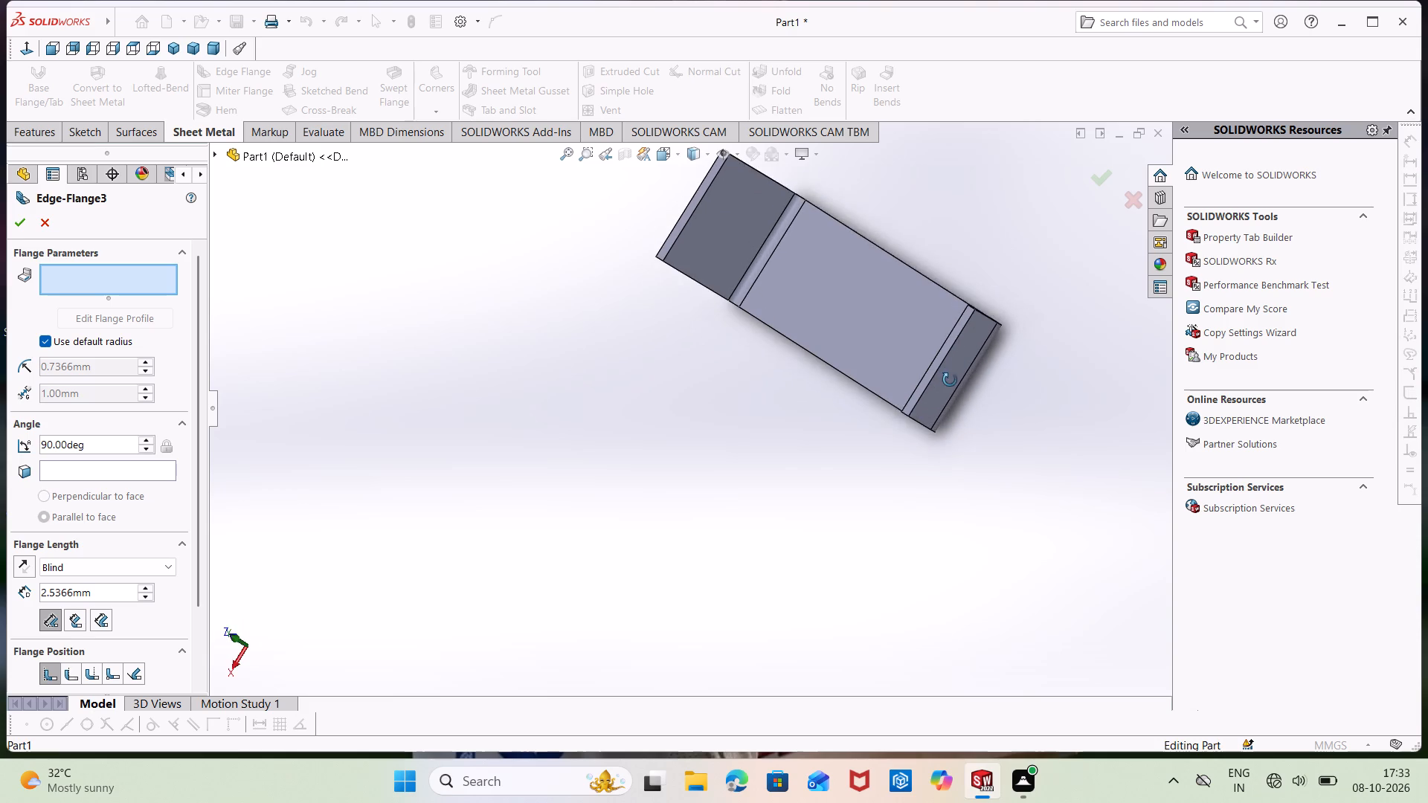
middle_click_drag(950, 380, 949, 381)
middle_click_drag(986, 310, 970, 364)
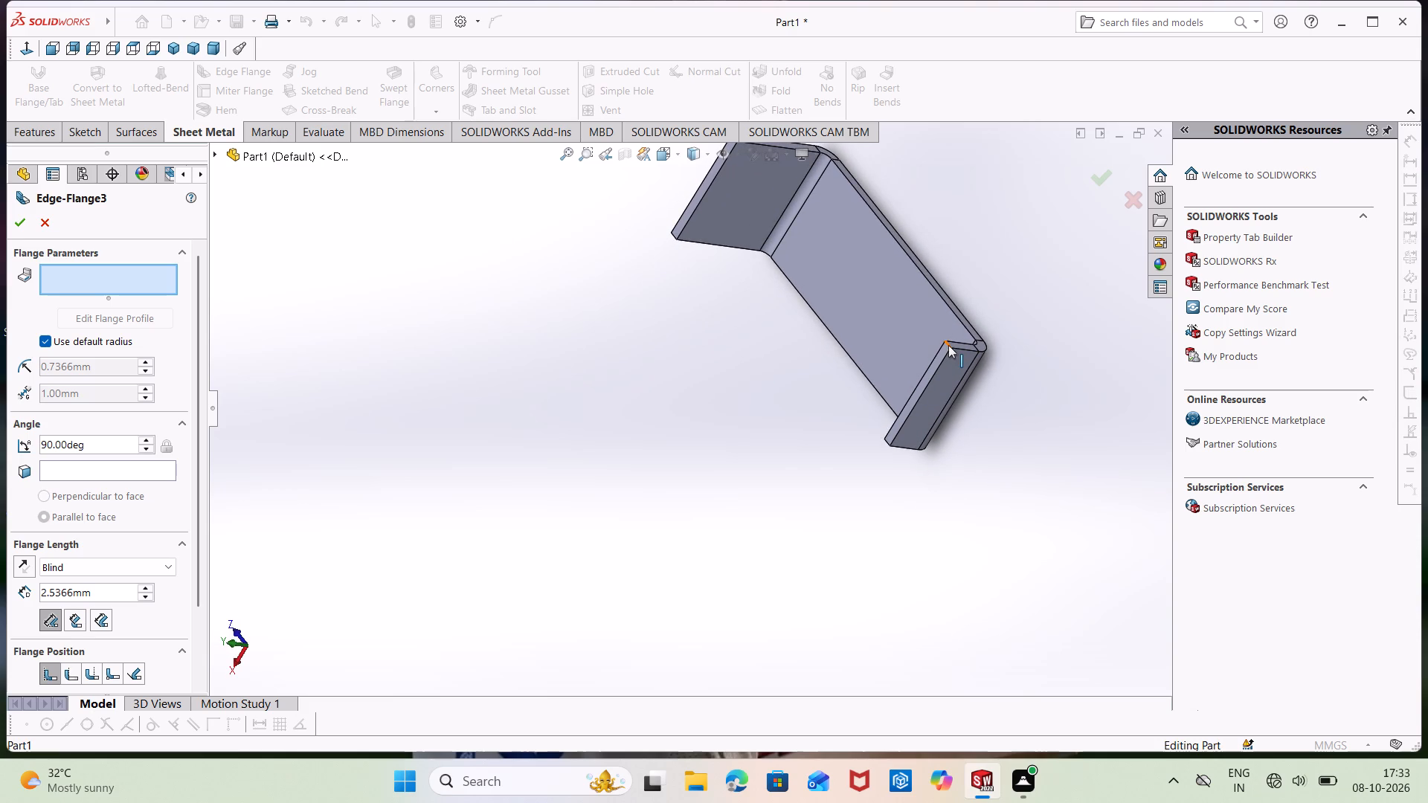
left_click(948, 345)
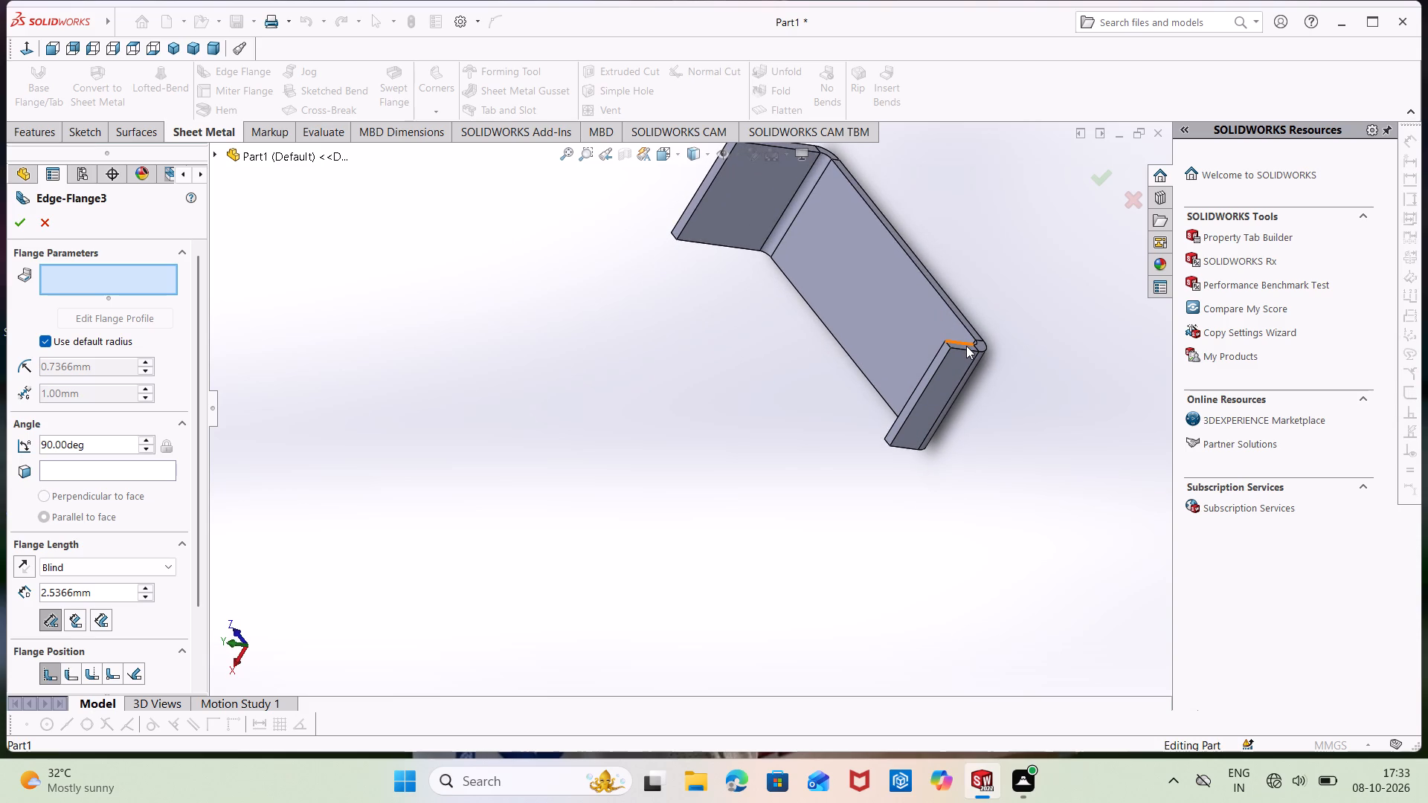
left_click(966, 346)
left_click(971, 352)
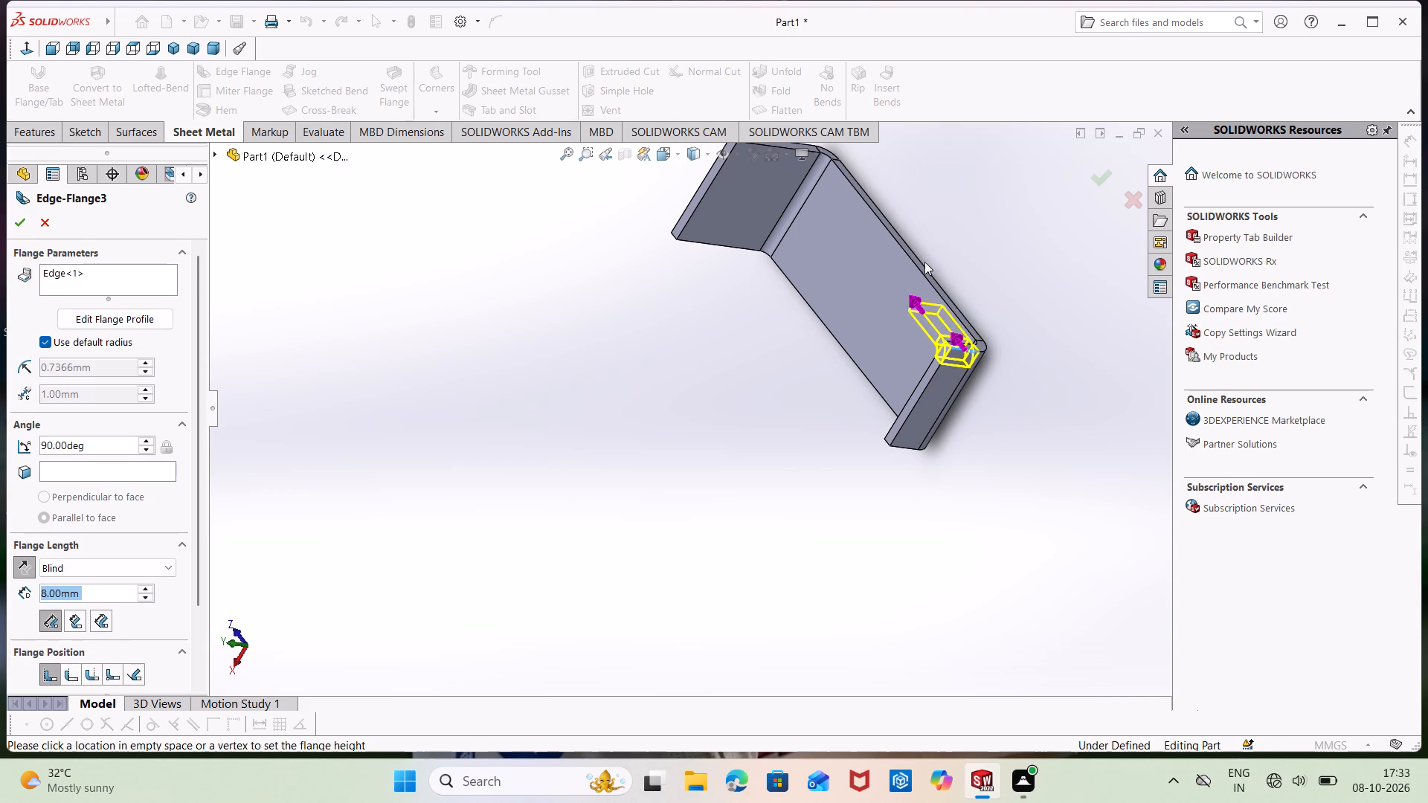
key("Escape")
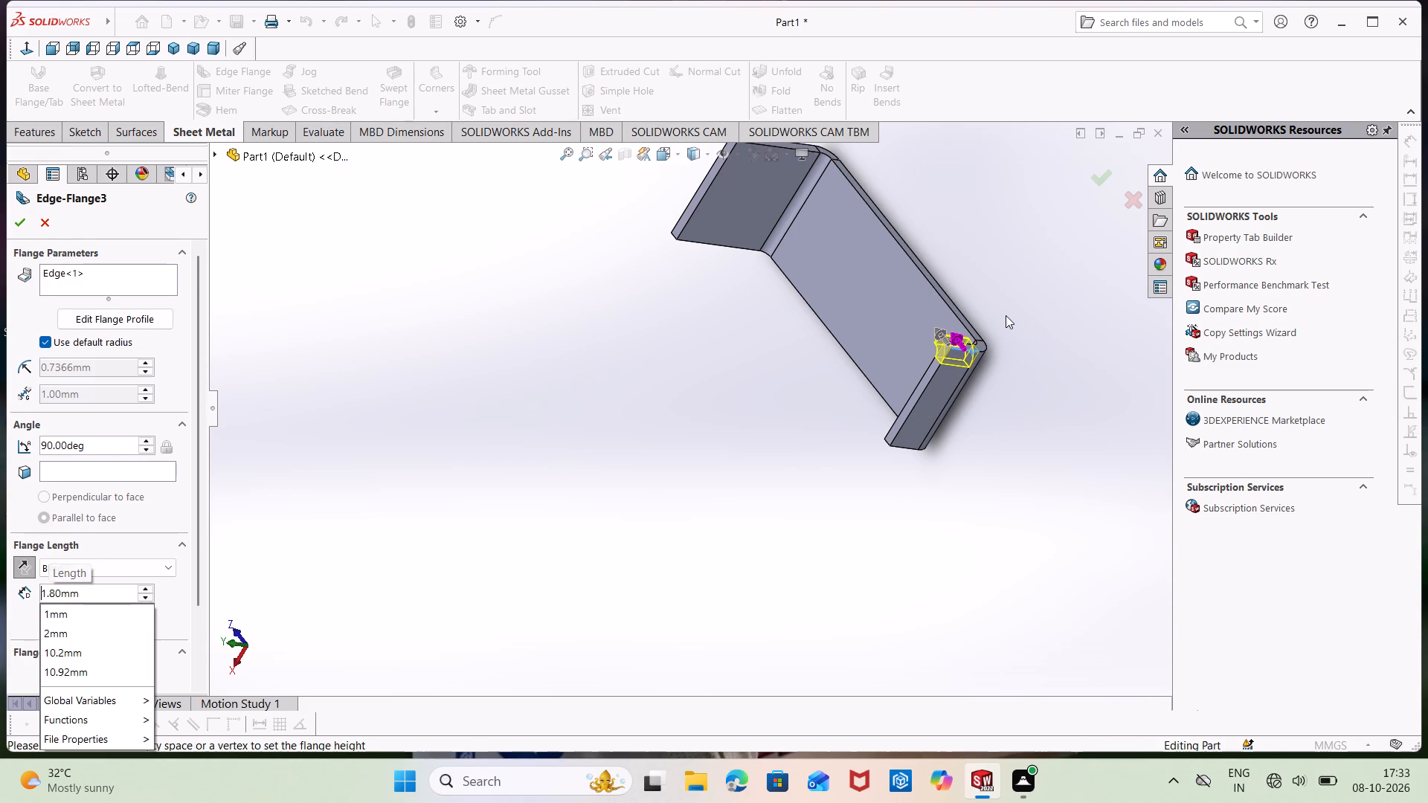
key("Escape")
Unfold all bends of the part, keeping the base flange's inner face fixed.
middle_click_drag(964, 384, 1057, 288)
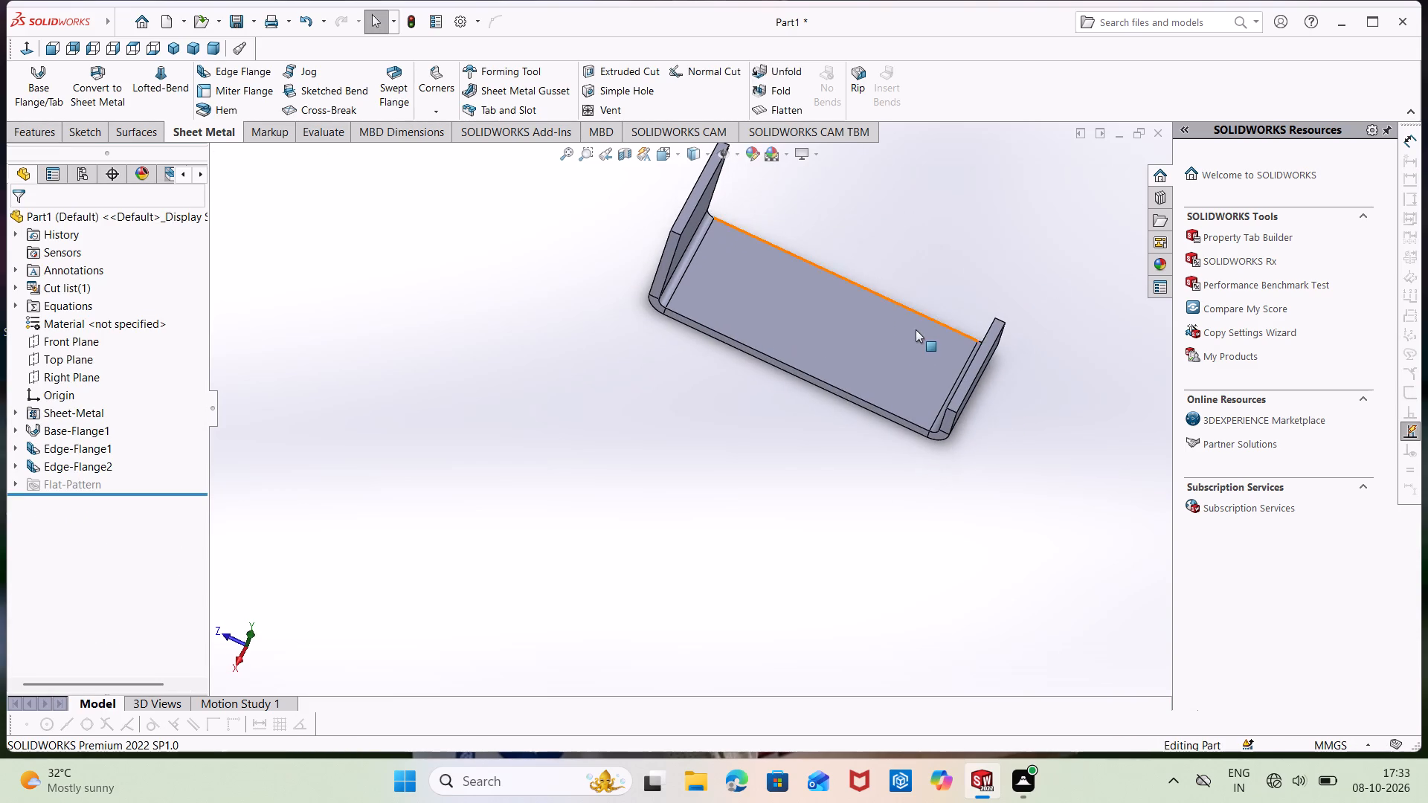
middle_click_drag(916, 333, 925, 281)
scroll(913, 320, "up", 2)
middle_click_drag(895, 346, 874, 416)
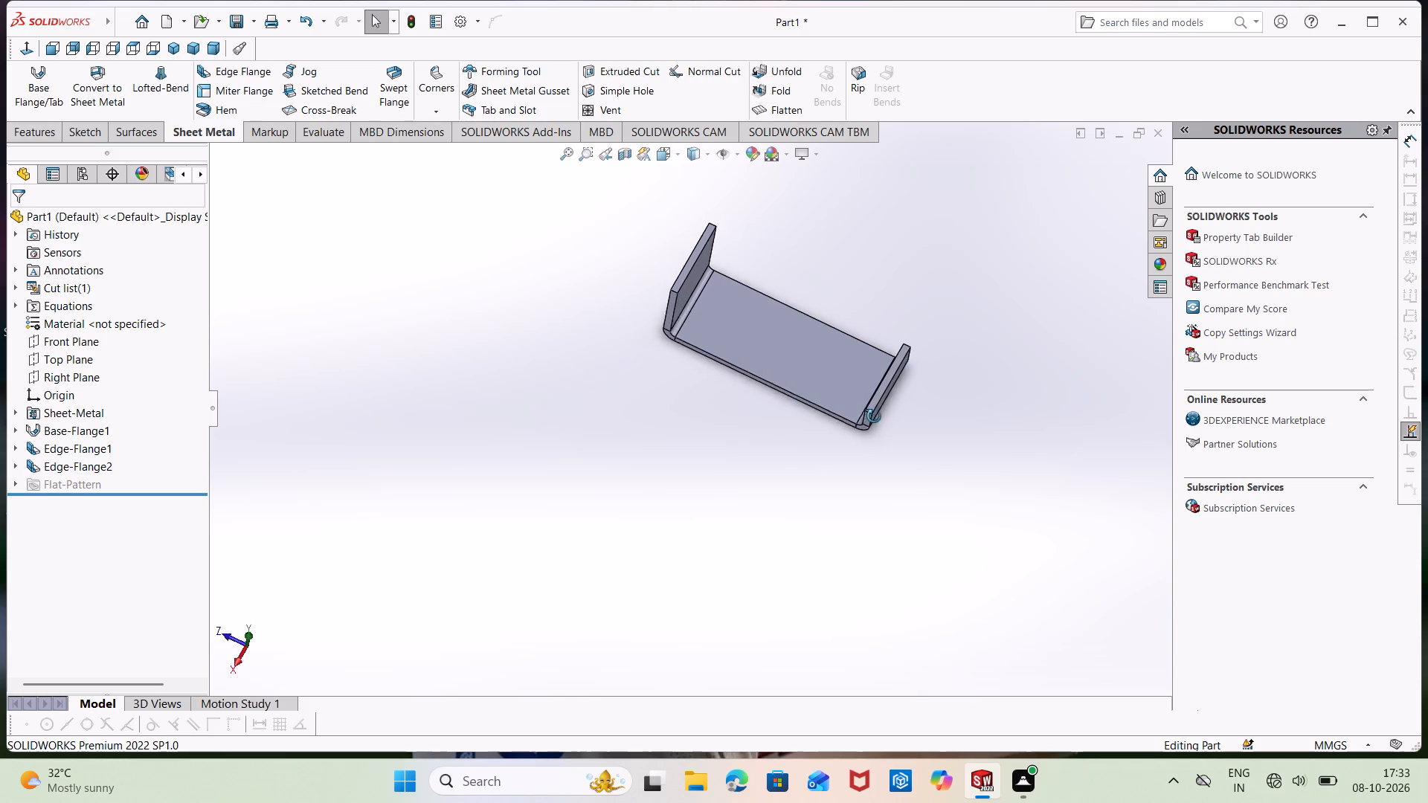
middle_click_drag(874, 416, 832, 466)
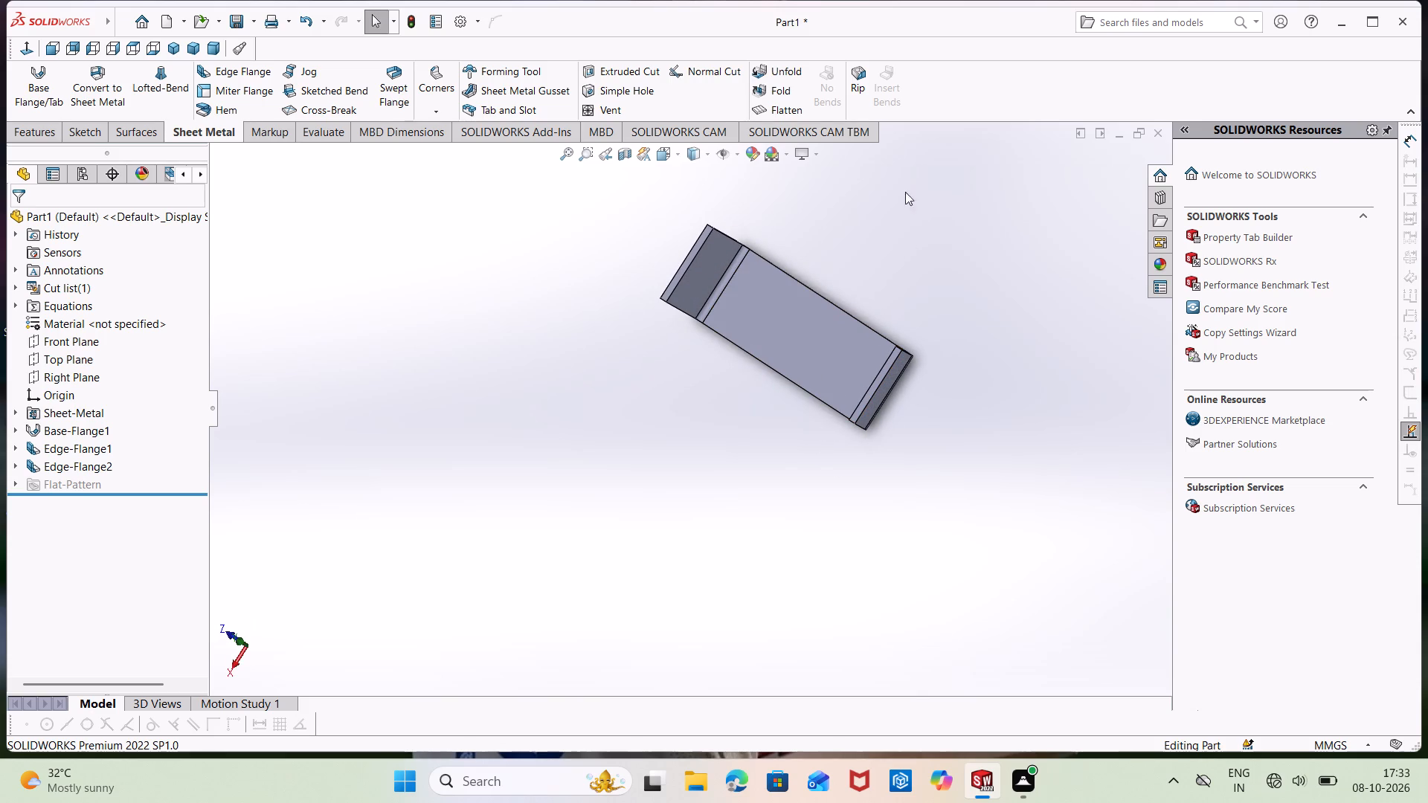
left_click(782, 77)
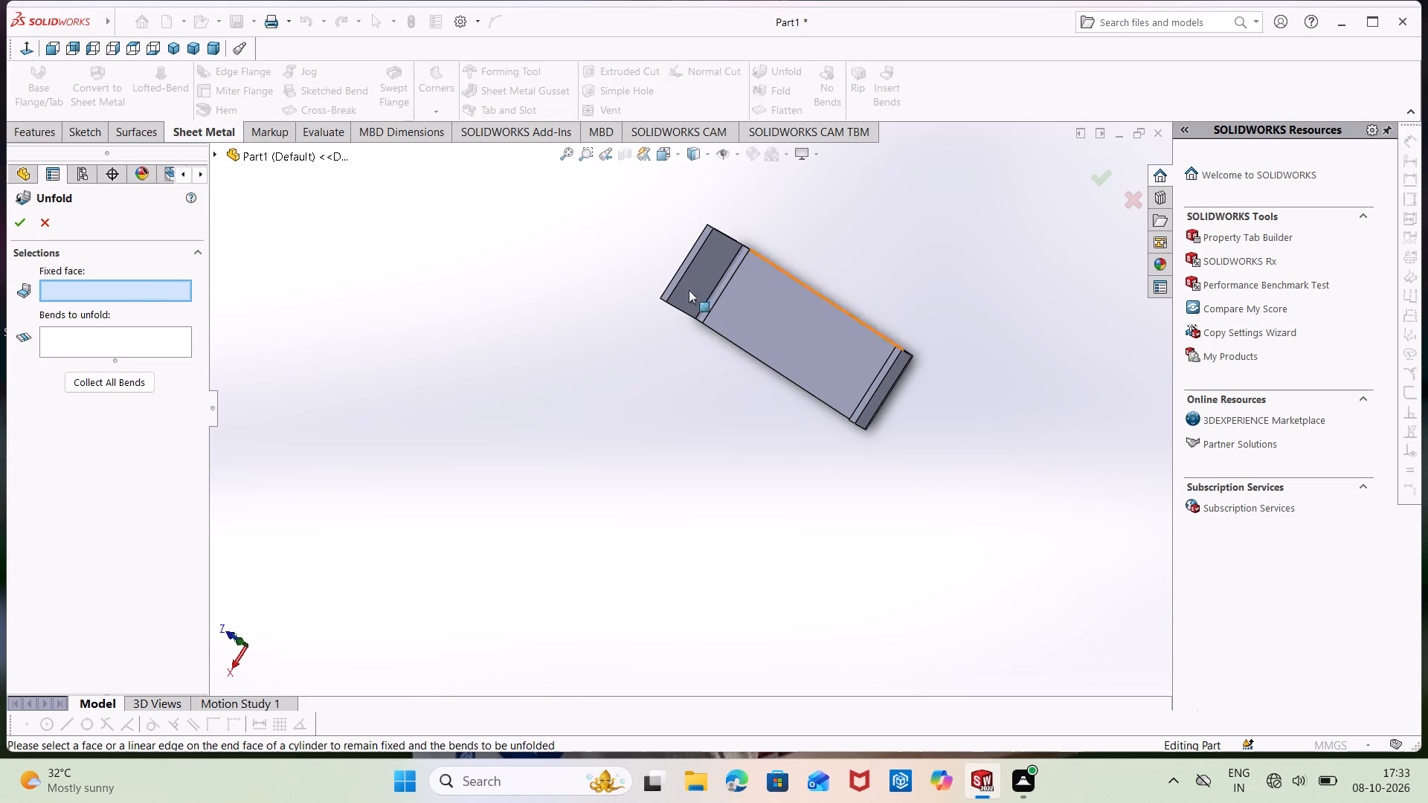
left_click(707, 275)
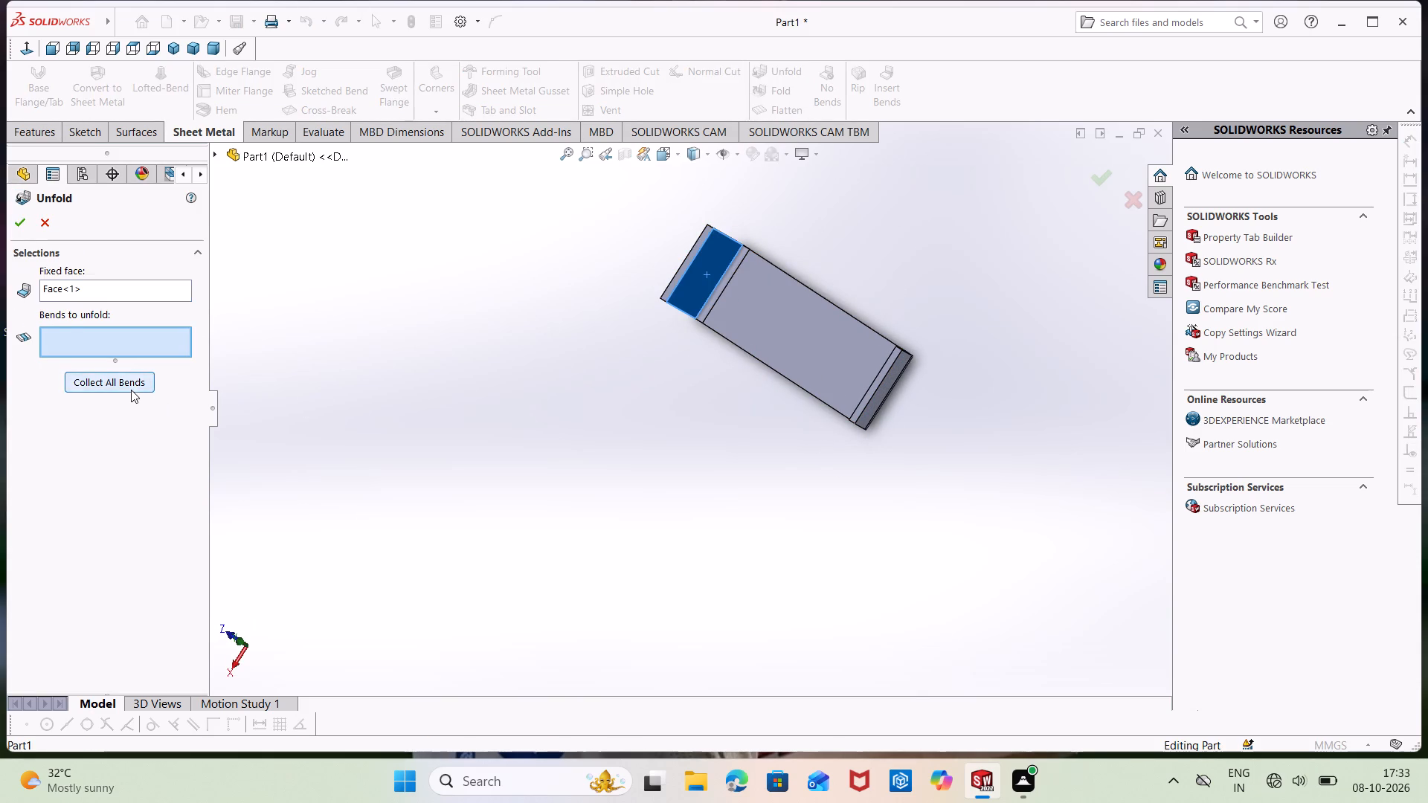
left_click(131, 390)
left_click(25, 233)
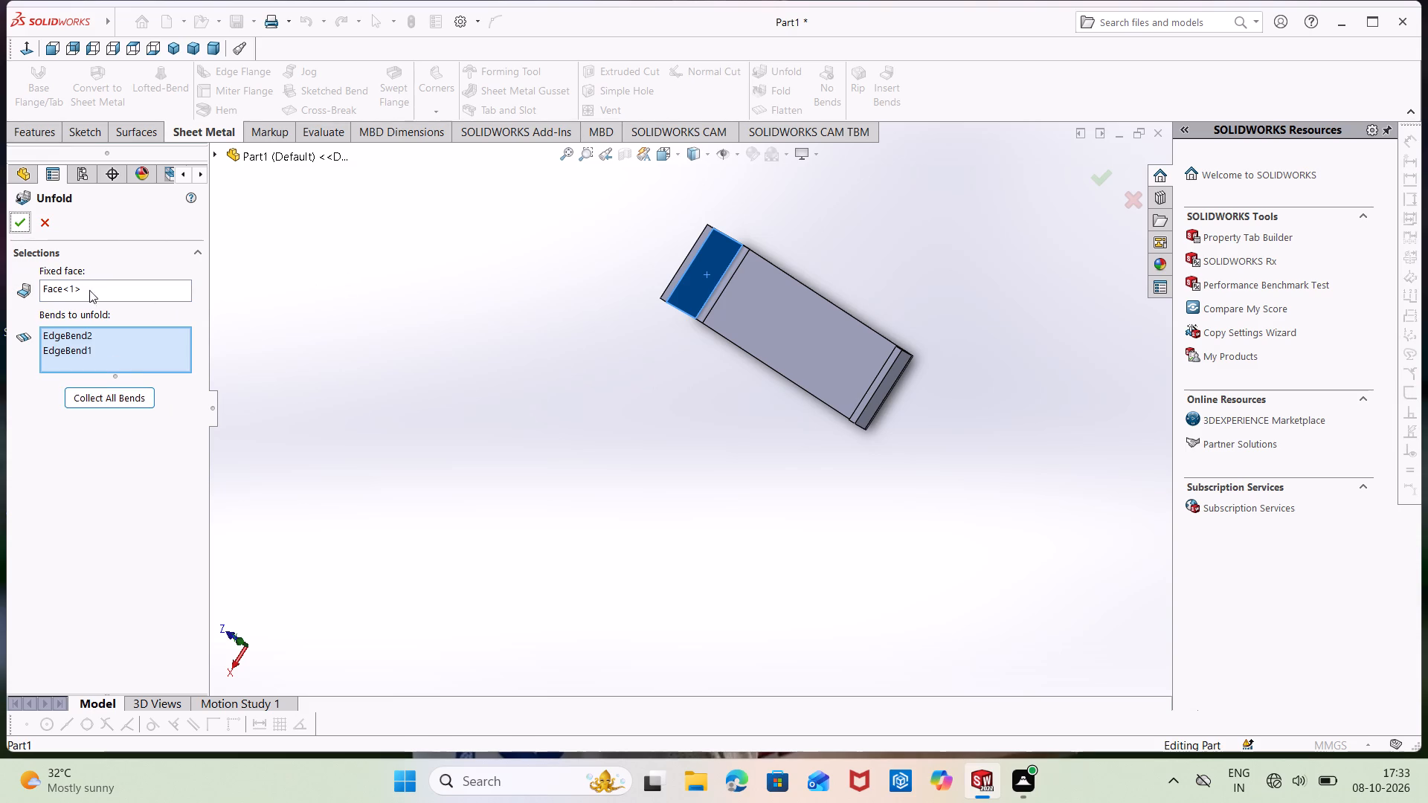
left_click(20, 222)
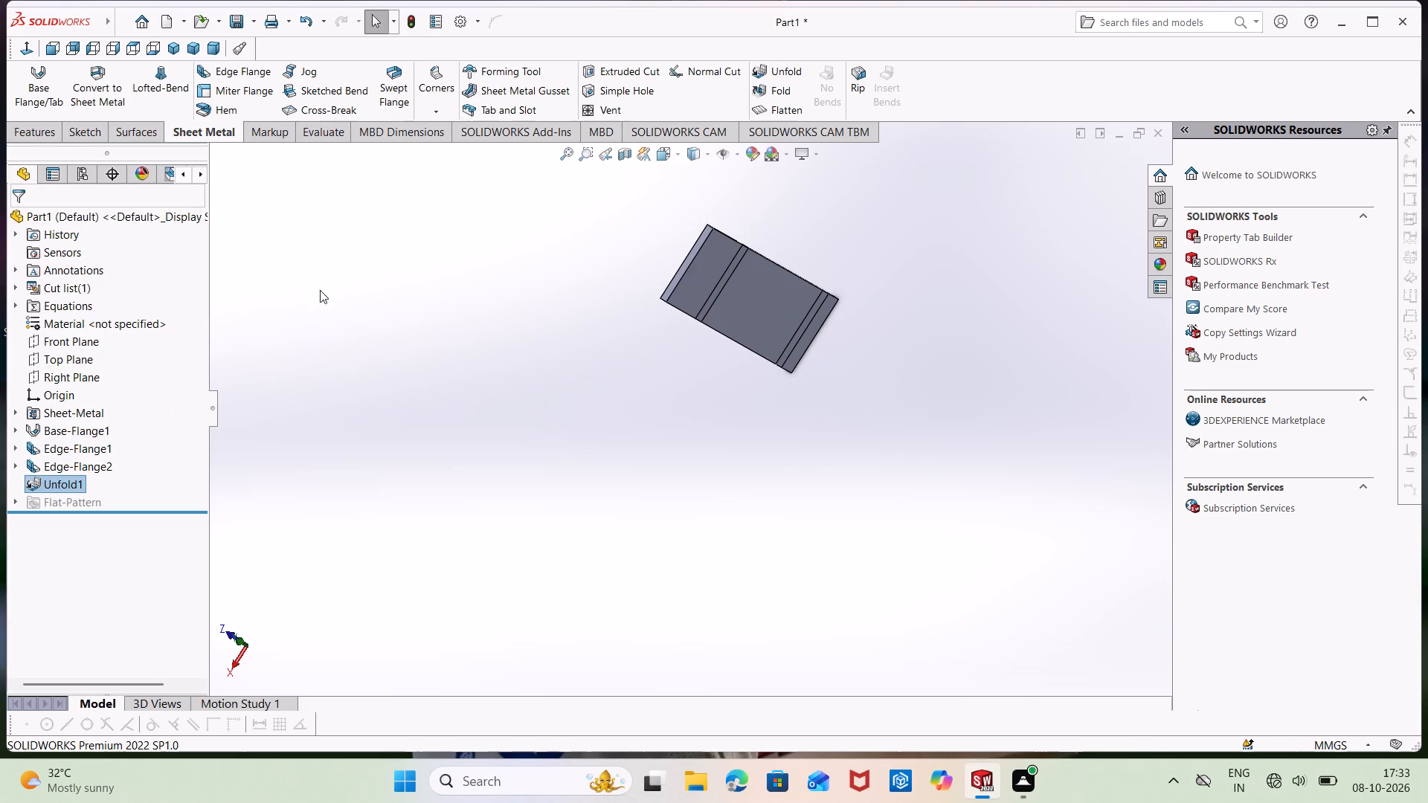
Start a new sketch on the base flange face of the unfolded part.
middle_click_drag(779, 373, 737, 332)
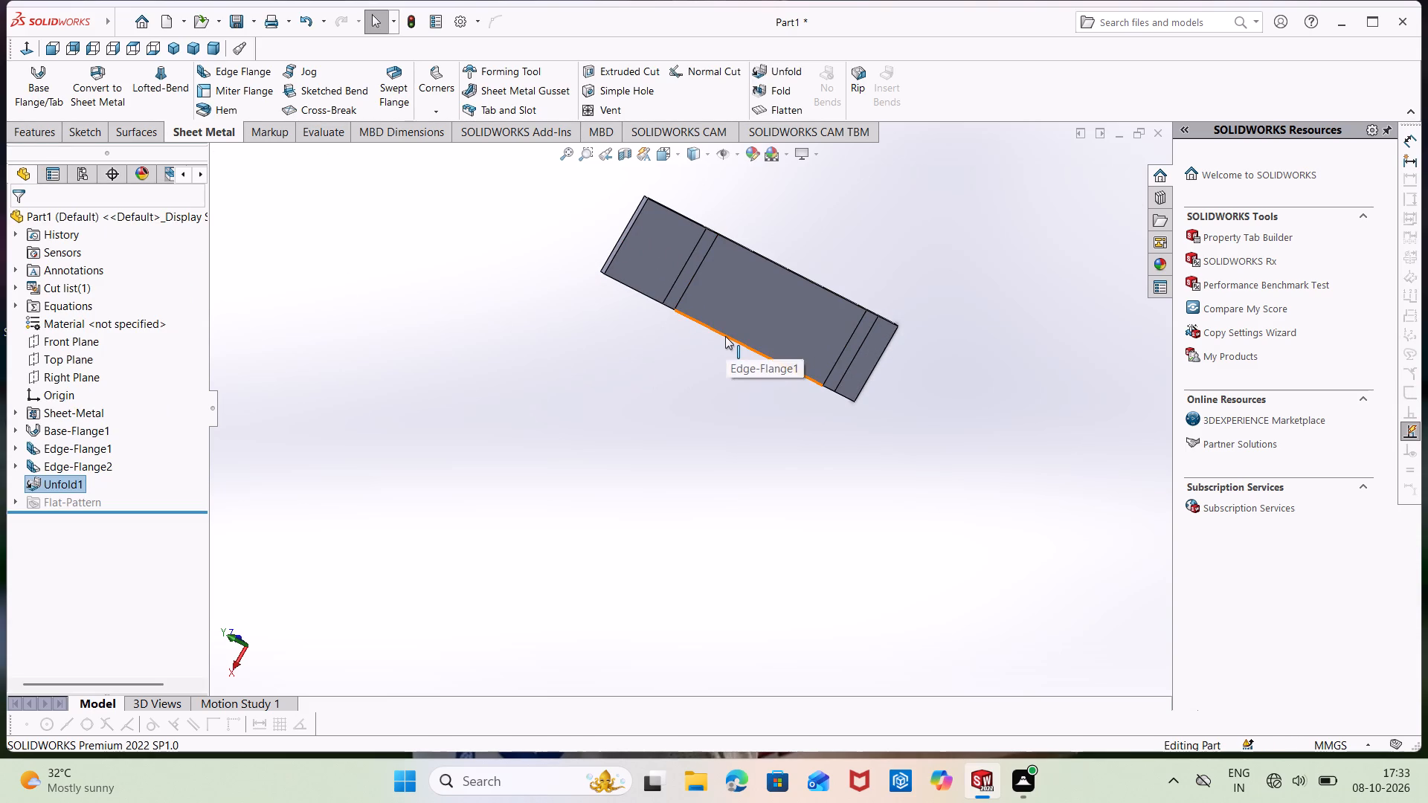
key("ctrl+8")
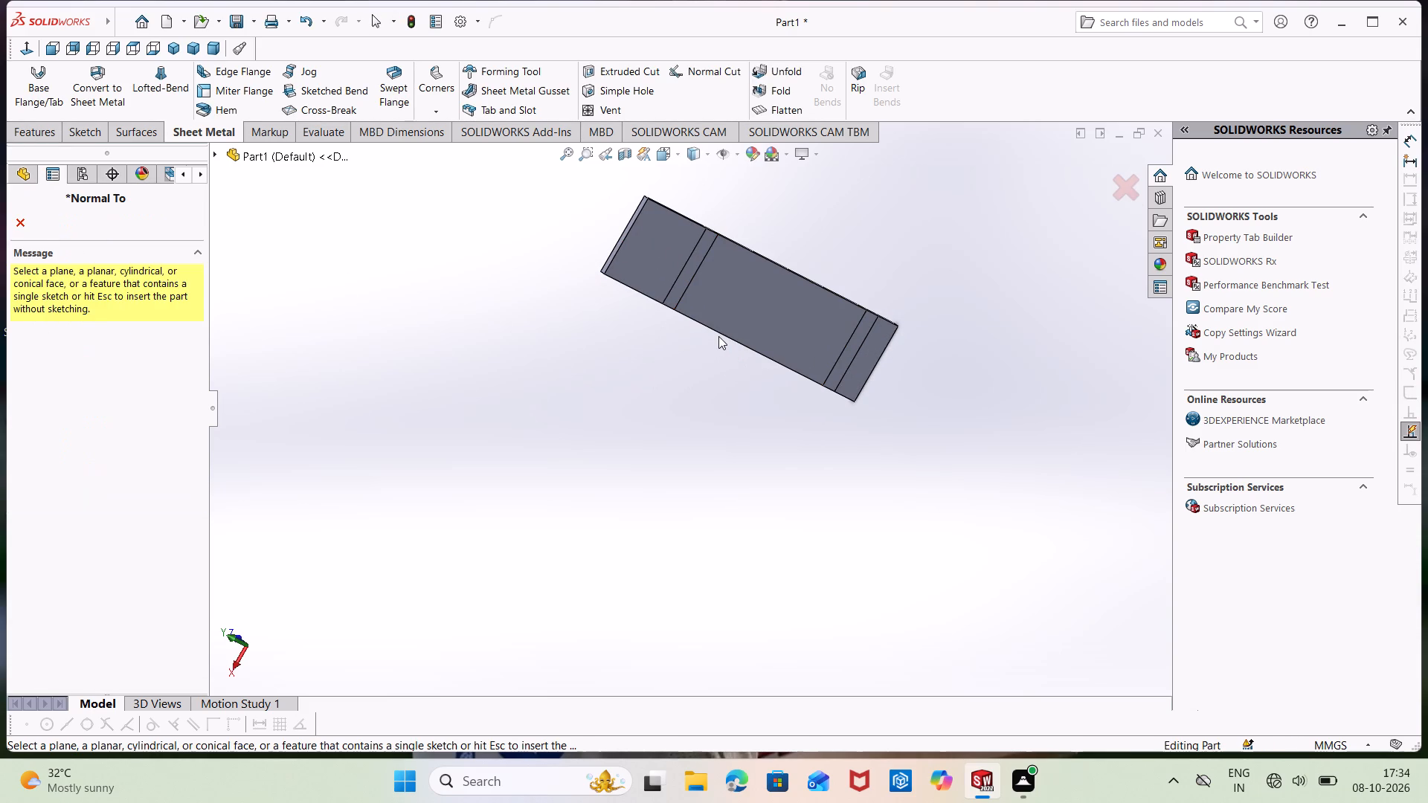
left_click(22, 222)
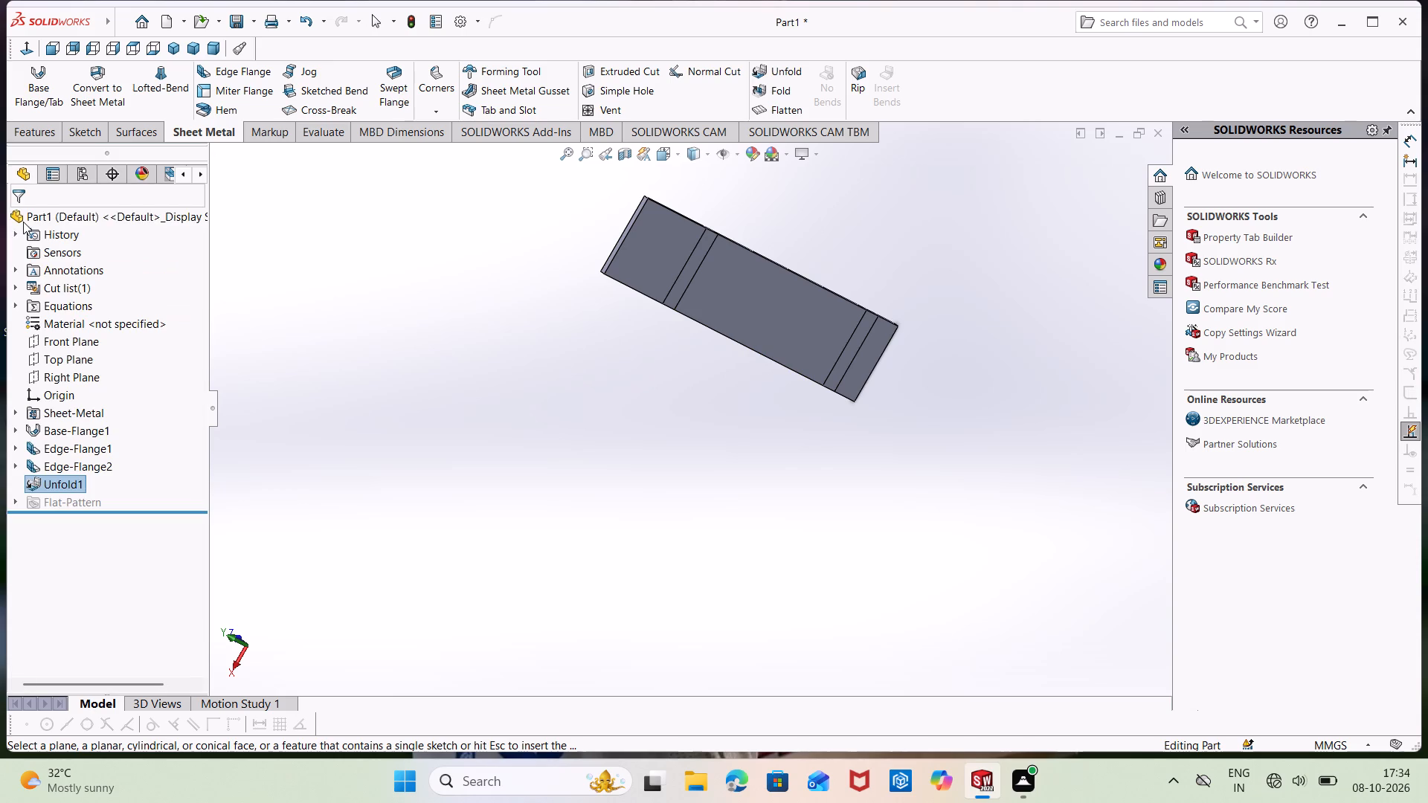
key("f")
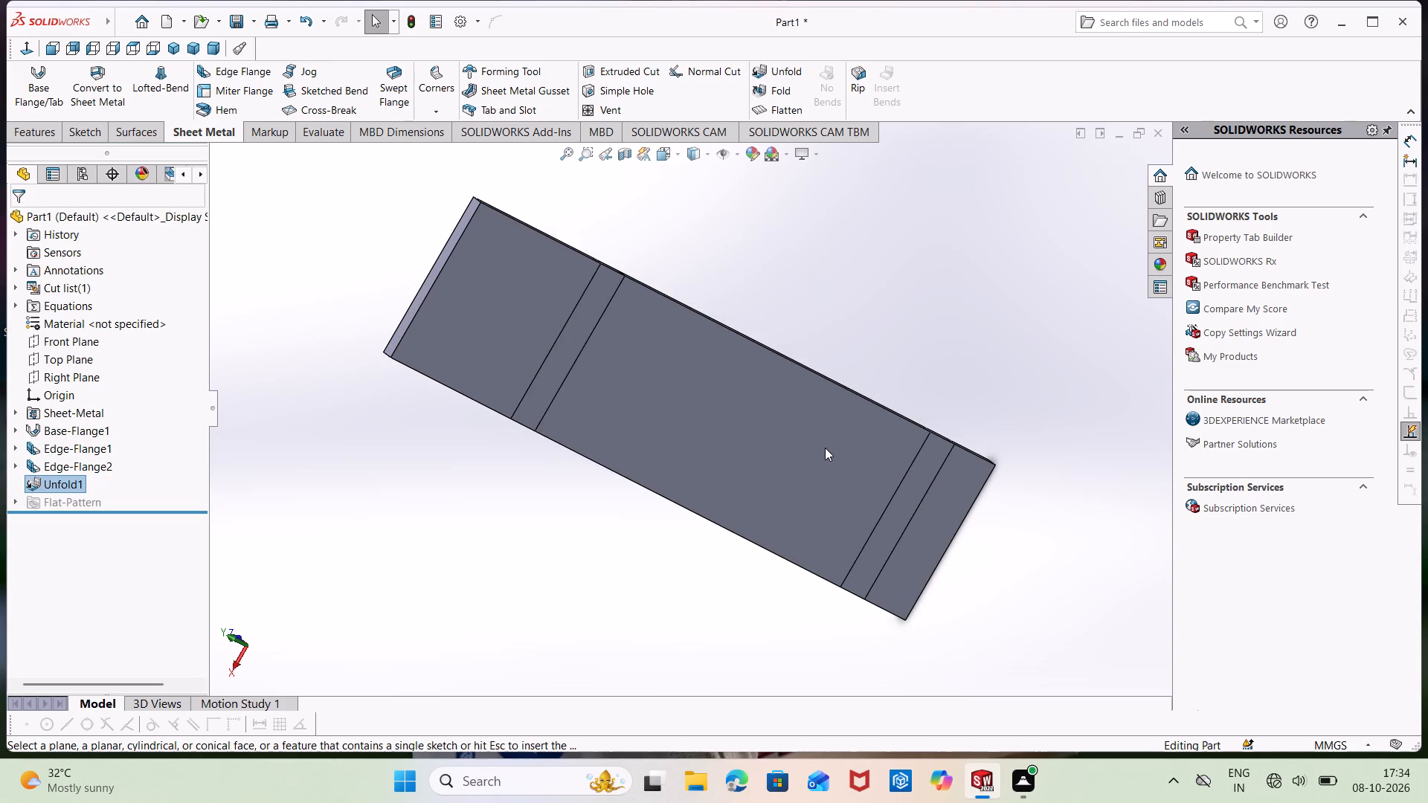
right_click(514, 310)
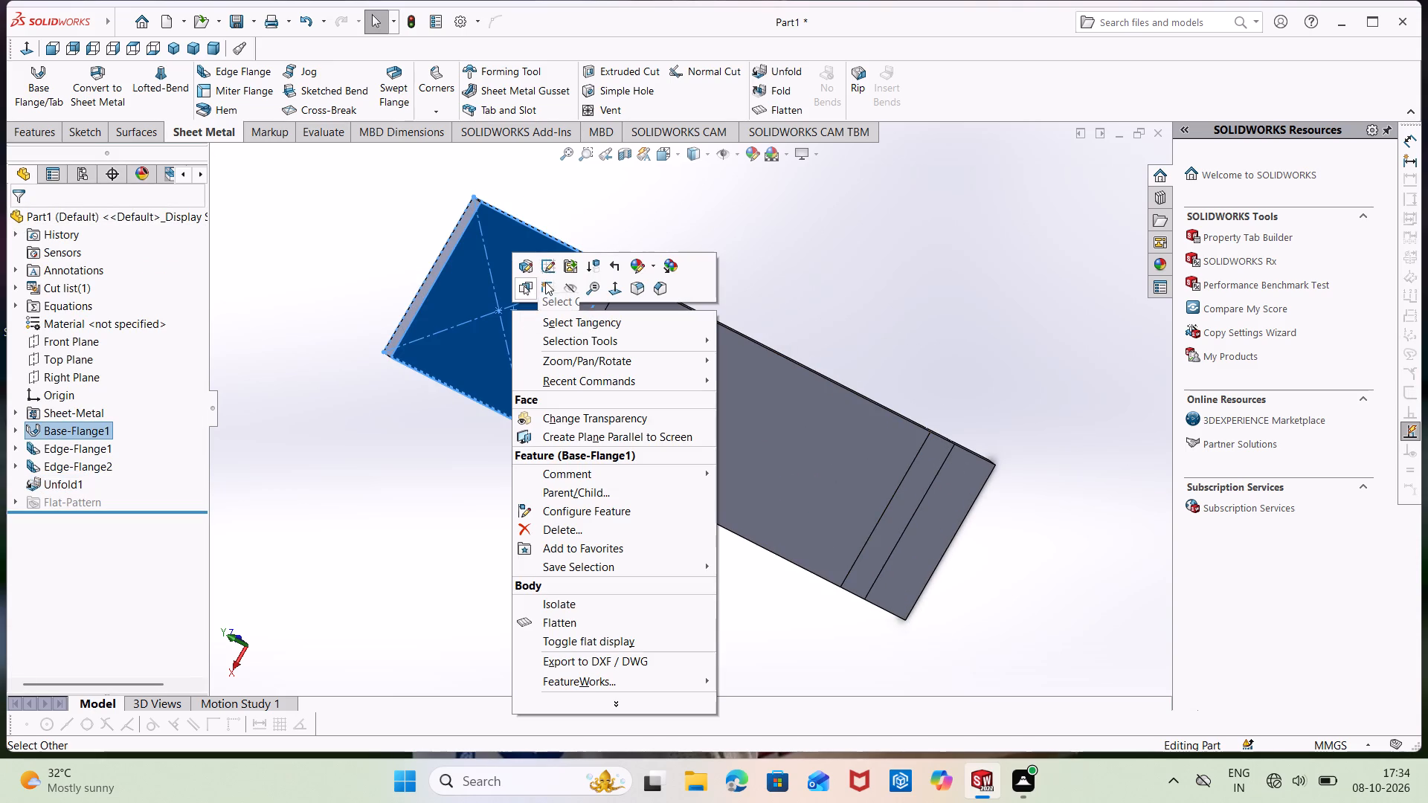
left_click(547, 286)
left_click(898, 297)
Sketch a closed stepped line profile about 2 mm wide from the base flange's free corner past the first bend, with a rectangular tab projecting about 2 mm inward.
scroll(869, 323, "up", 2)
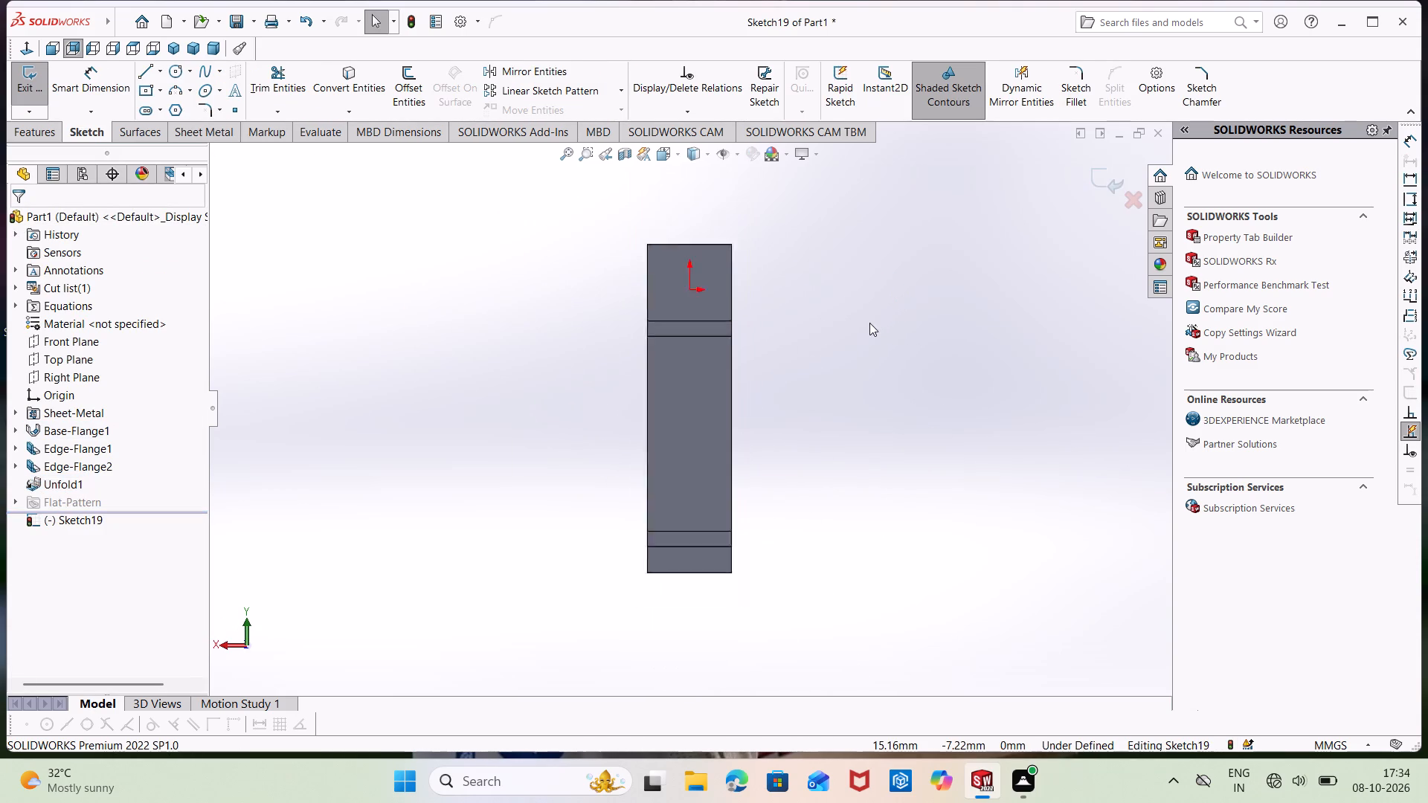
scroll(869, 323, "up", 1)
scroll(869, 323, "down", 5)
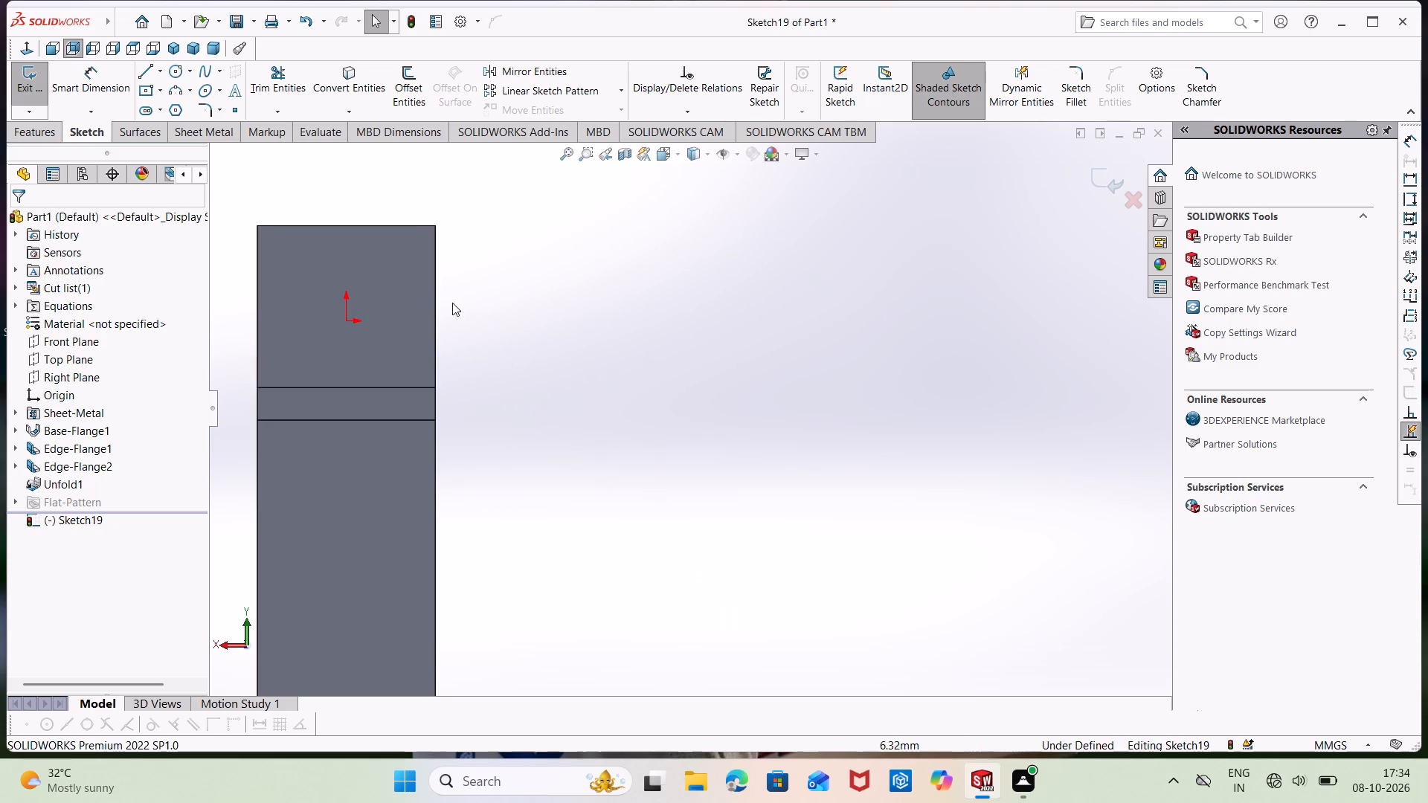
left_click(138, 70)
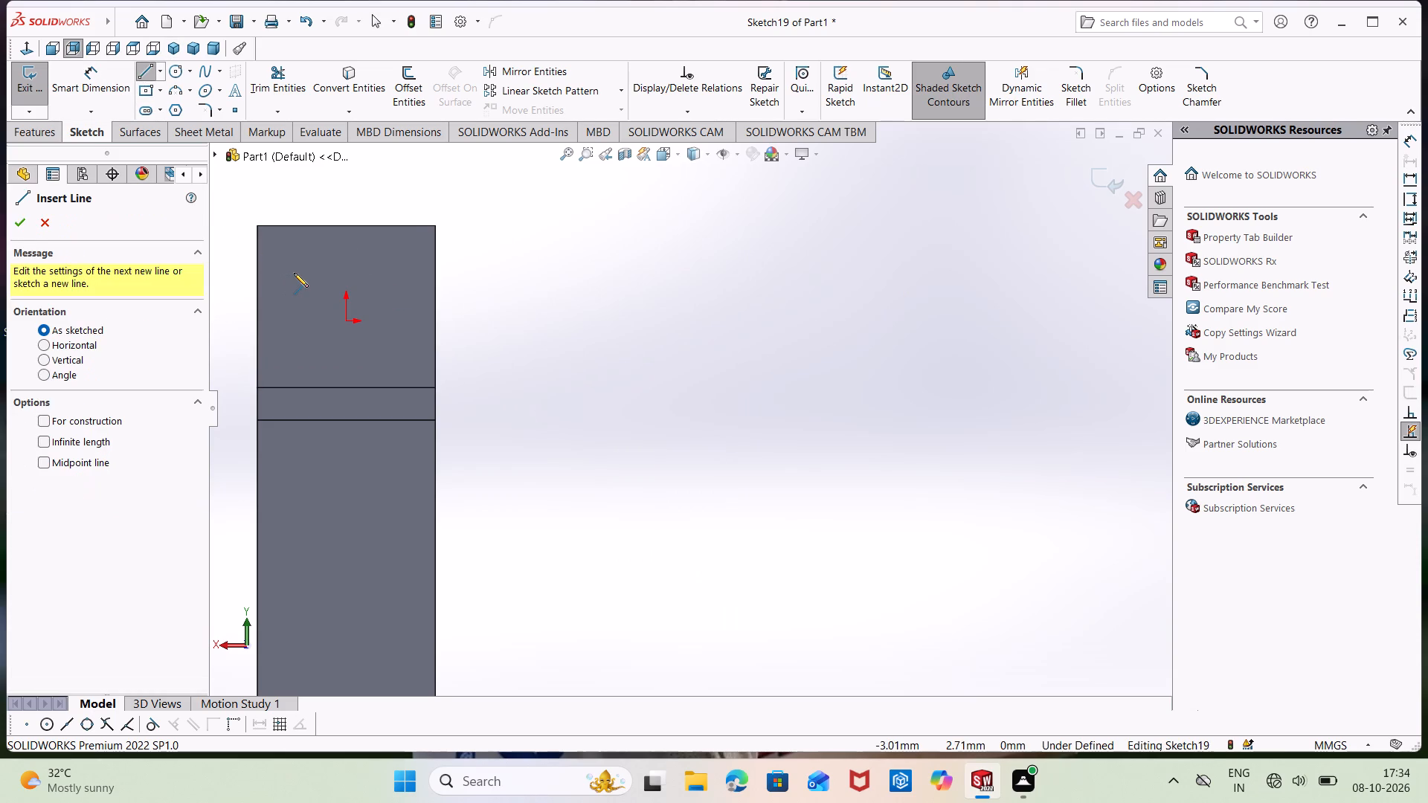
left_click(292, 225)
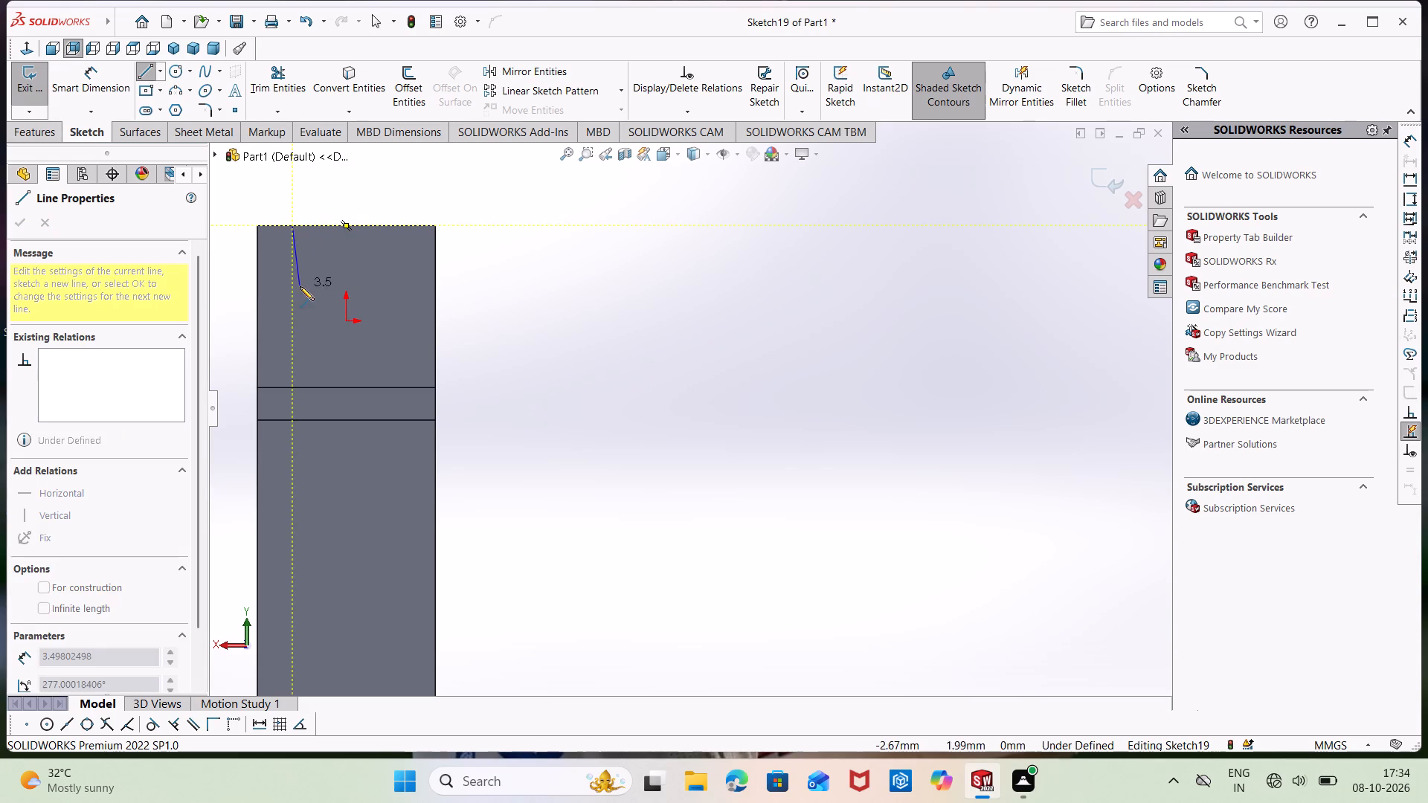
left_click(292, 285)
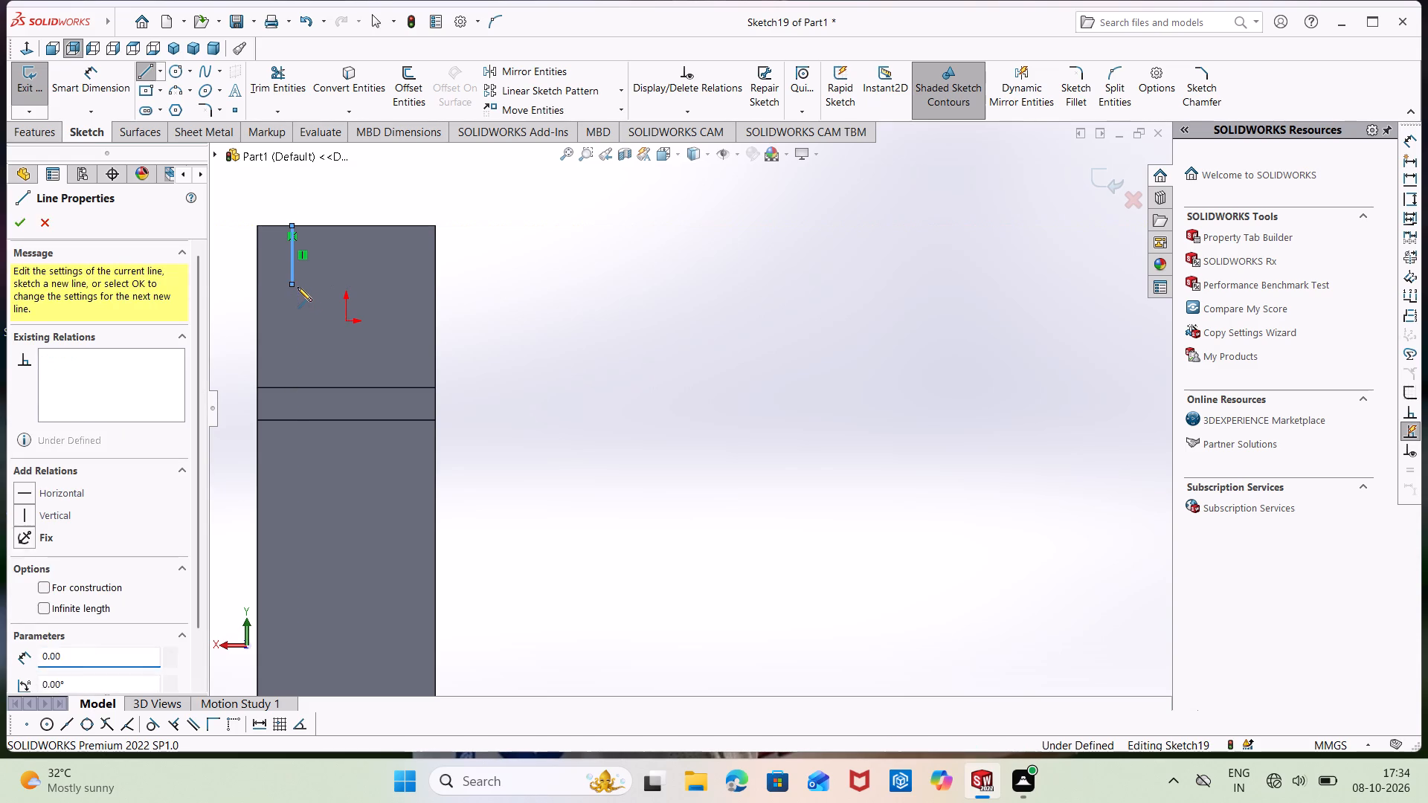
left_click(328, 286)
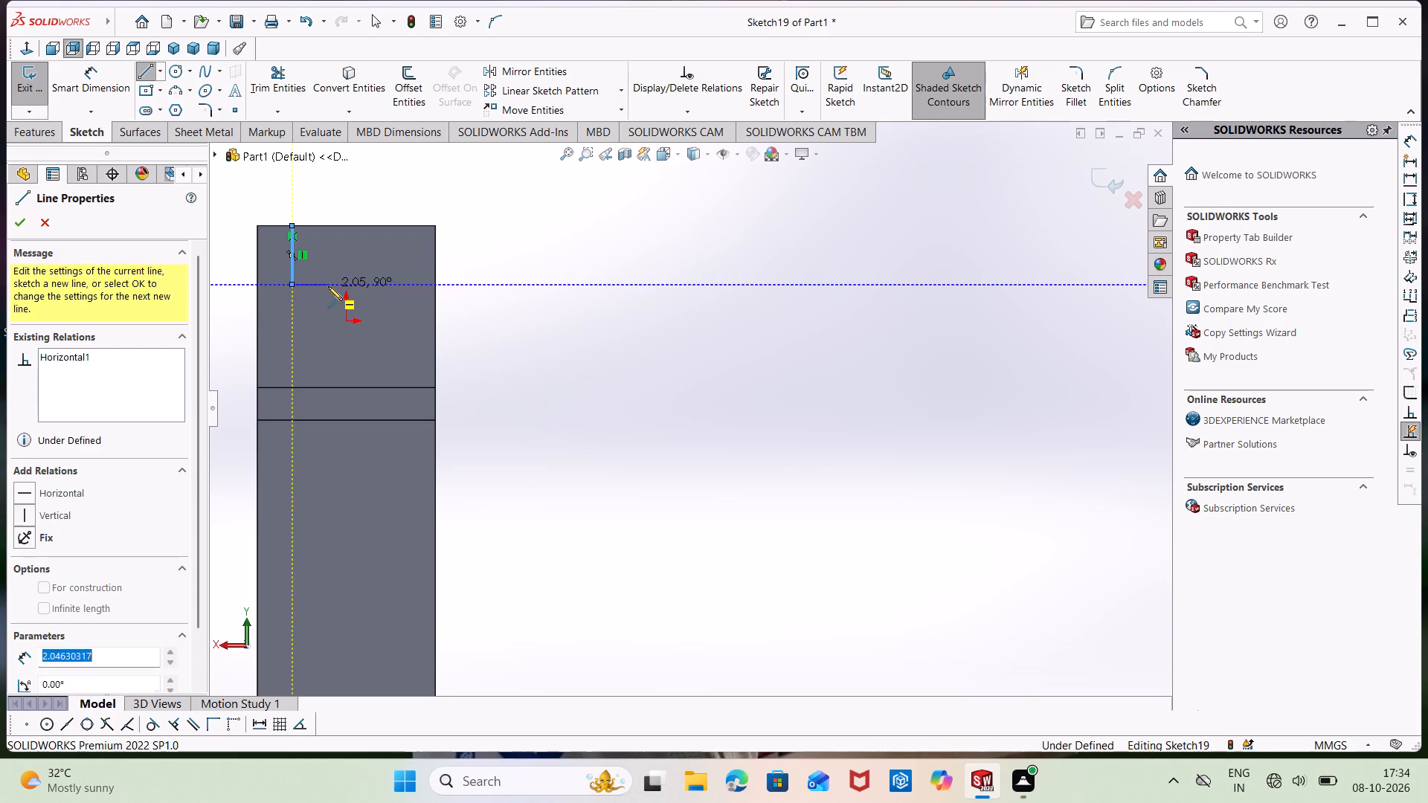
left_click(331, 338)
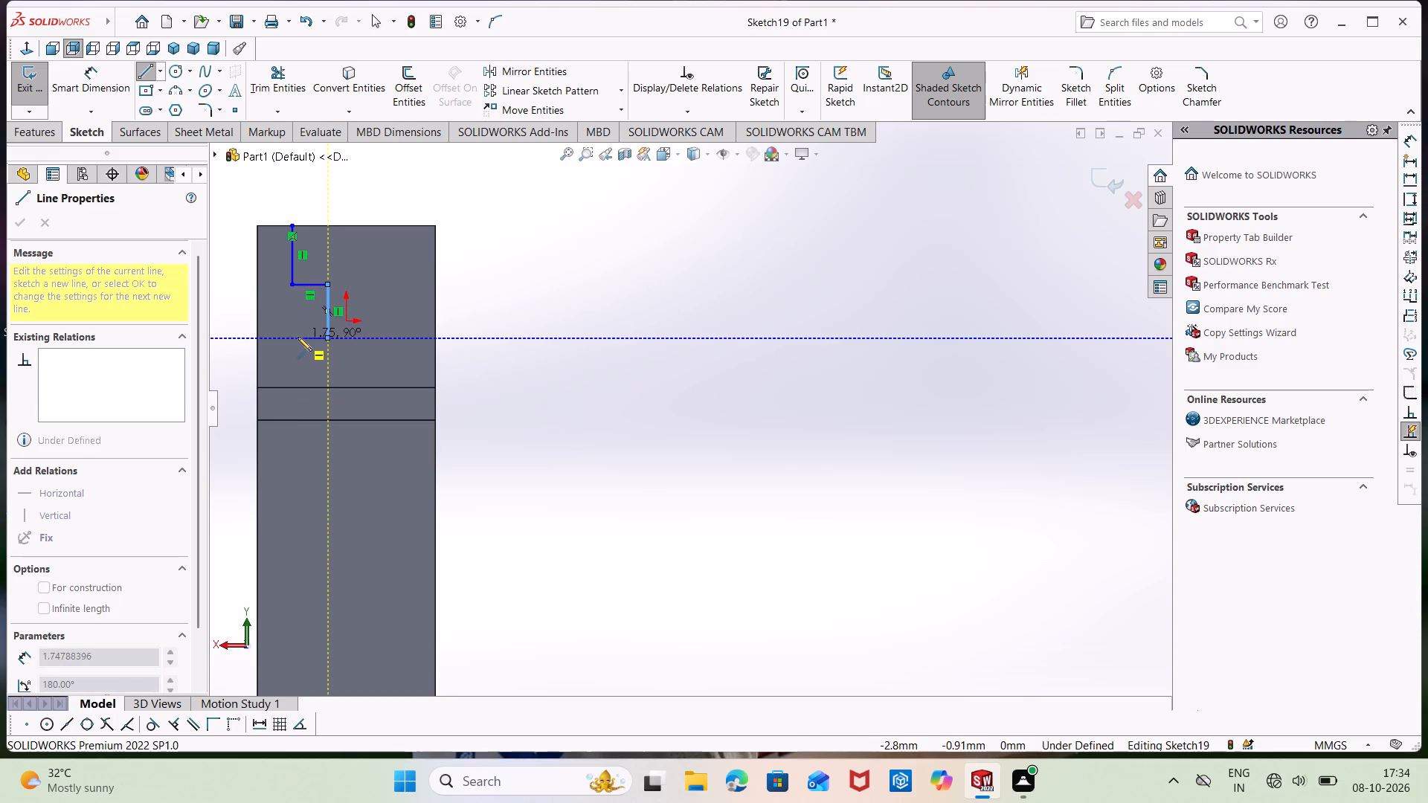
left_click(297, 337)
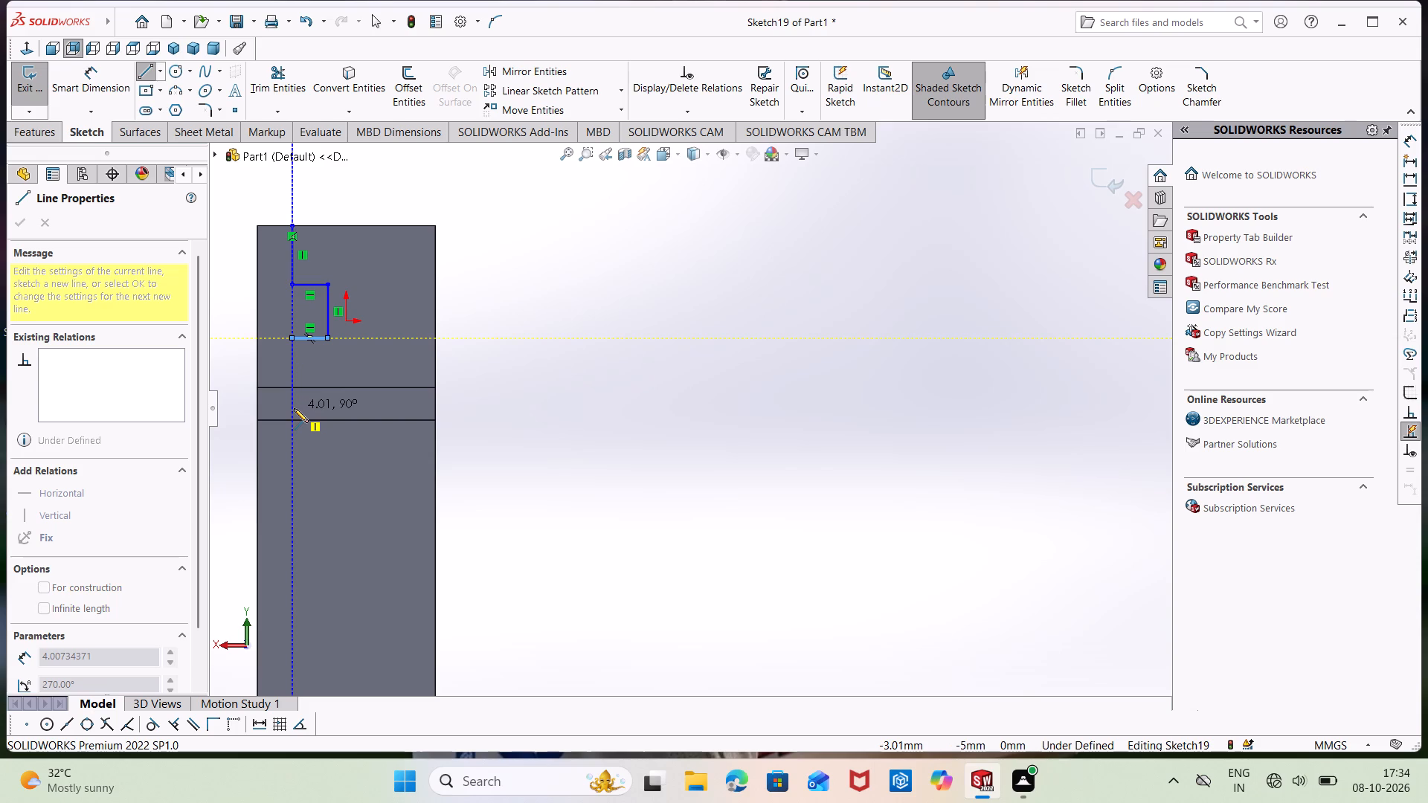
left_click(293, 446)
left_click(258, 448)
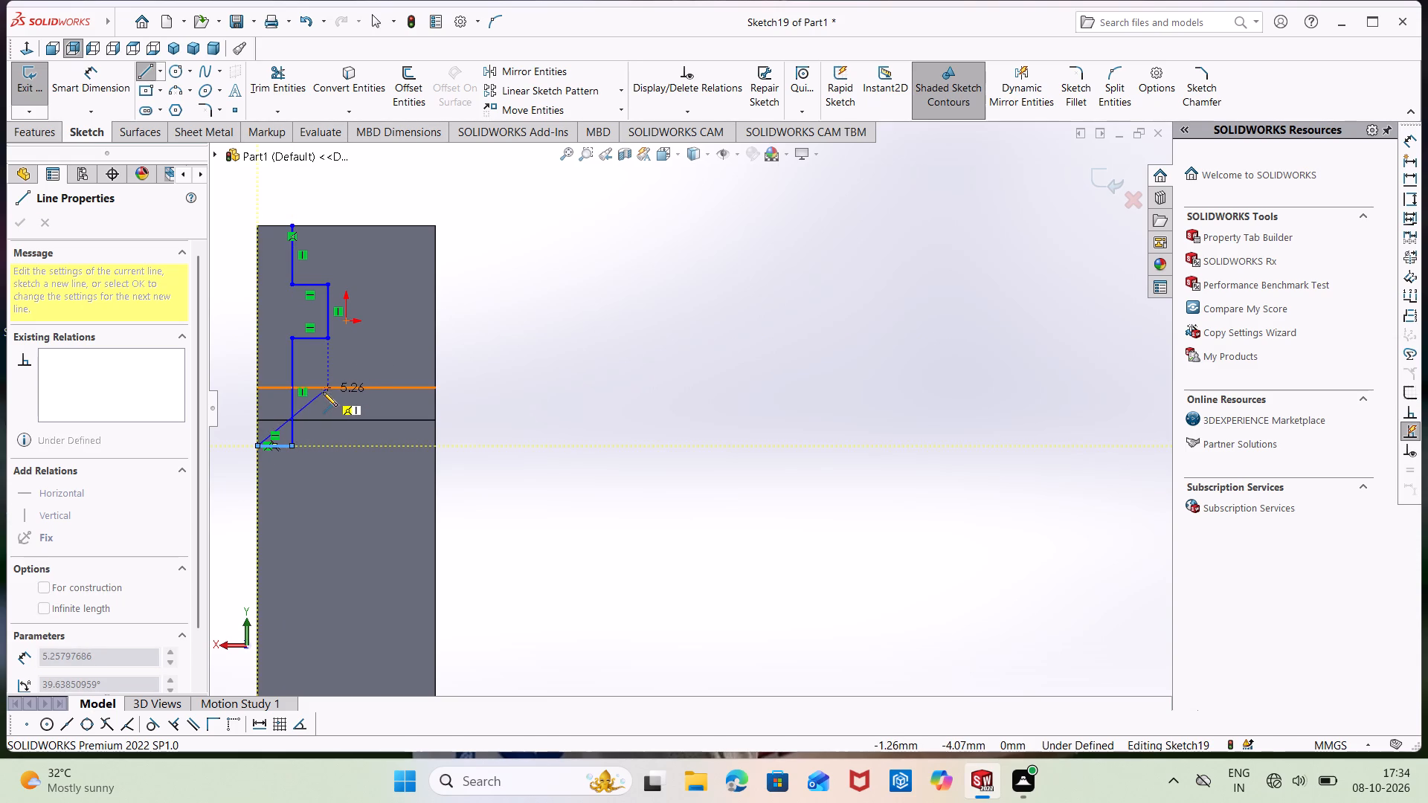
left_click(257, 228)
left_click(295, 228)
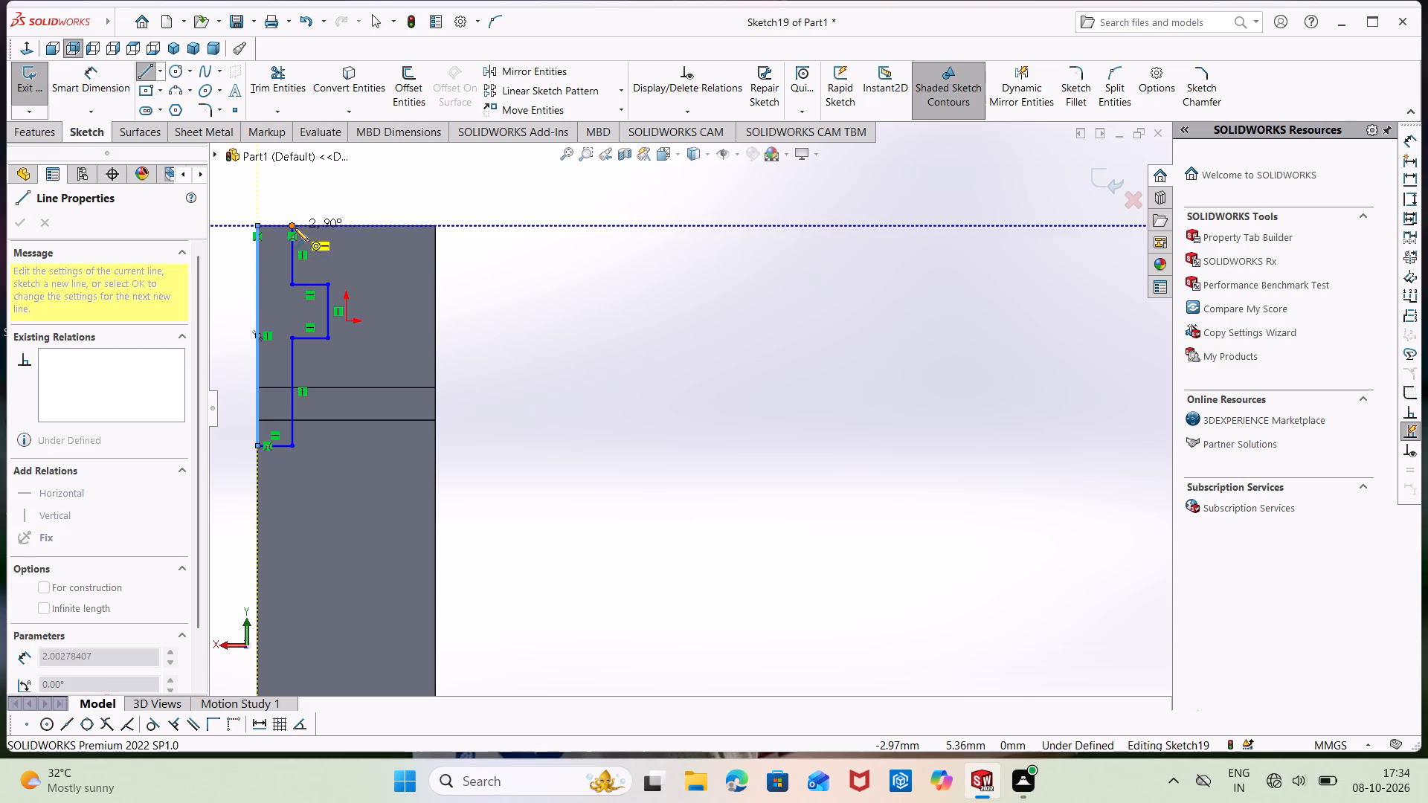
key("Escape")
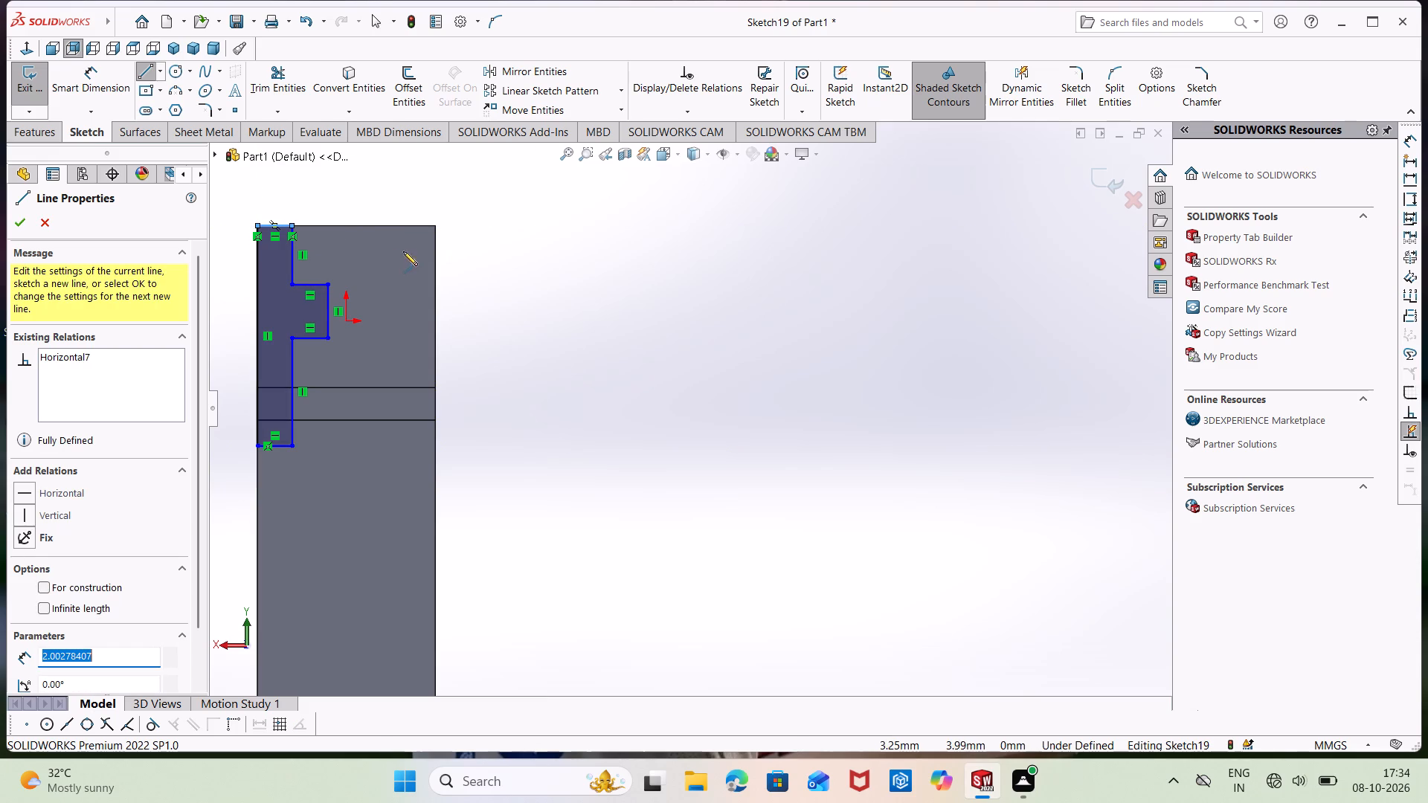
Draw a vertical construction line about 11.15 mm long from the midpoint of the blank's free end edge to the first bend's far line.
left_click(347, 225)
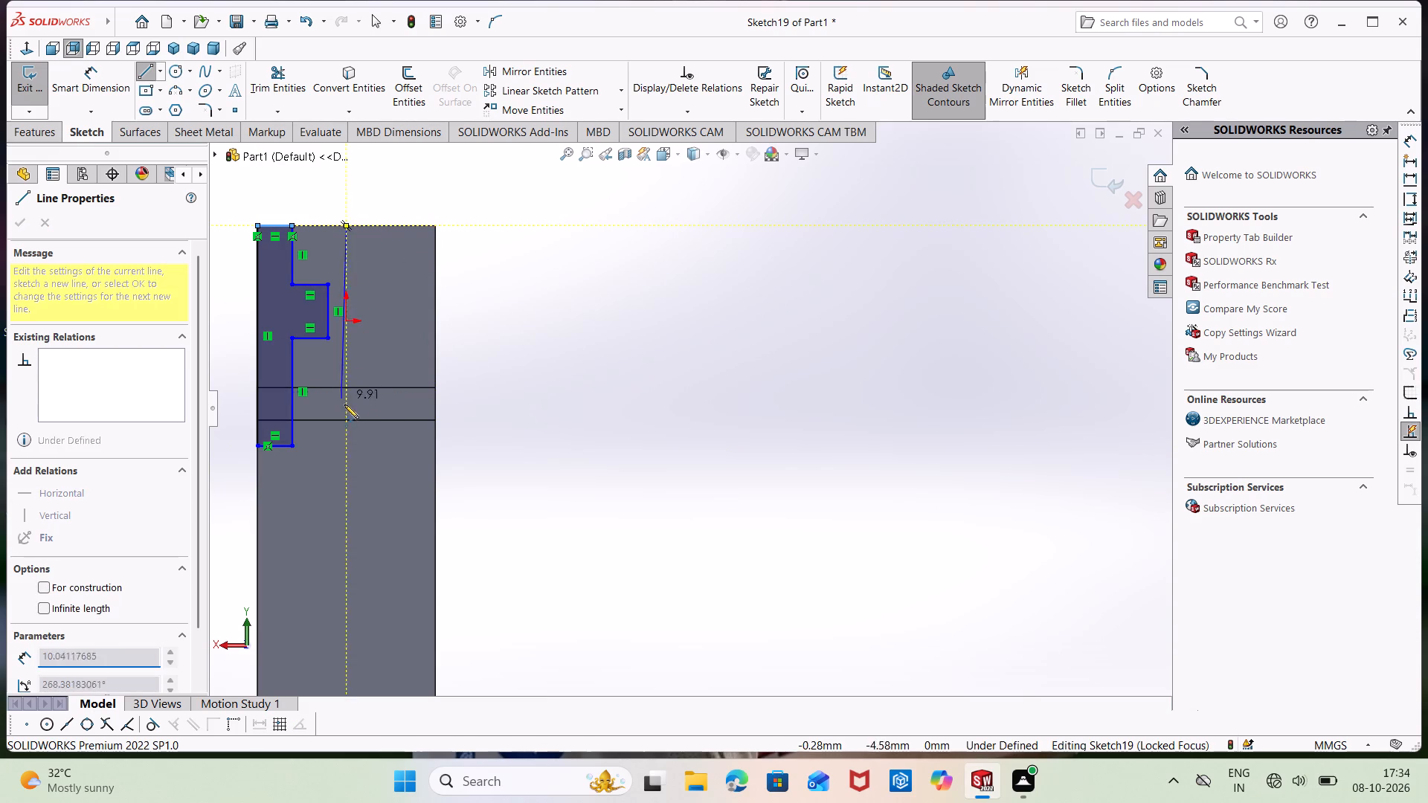
left_click(347, 421)
key("Escape")
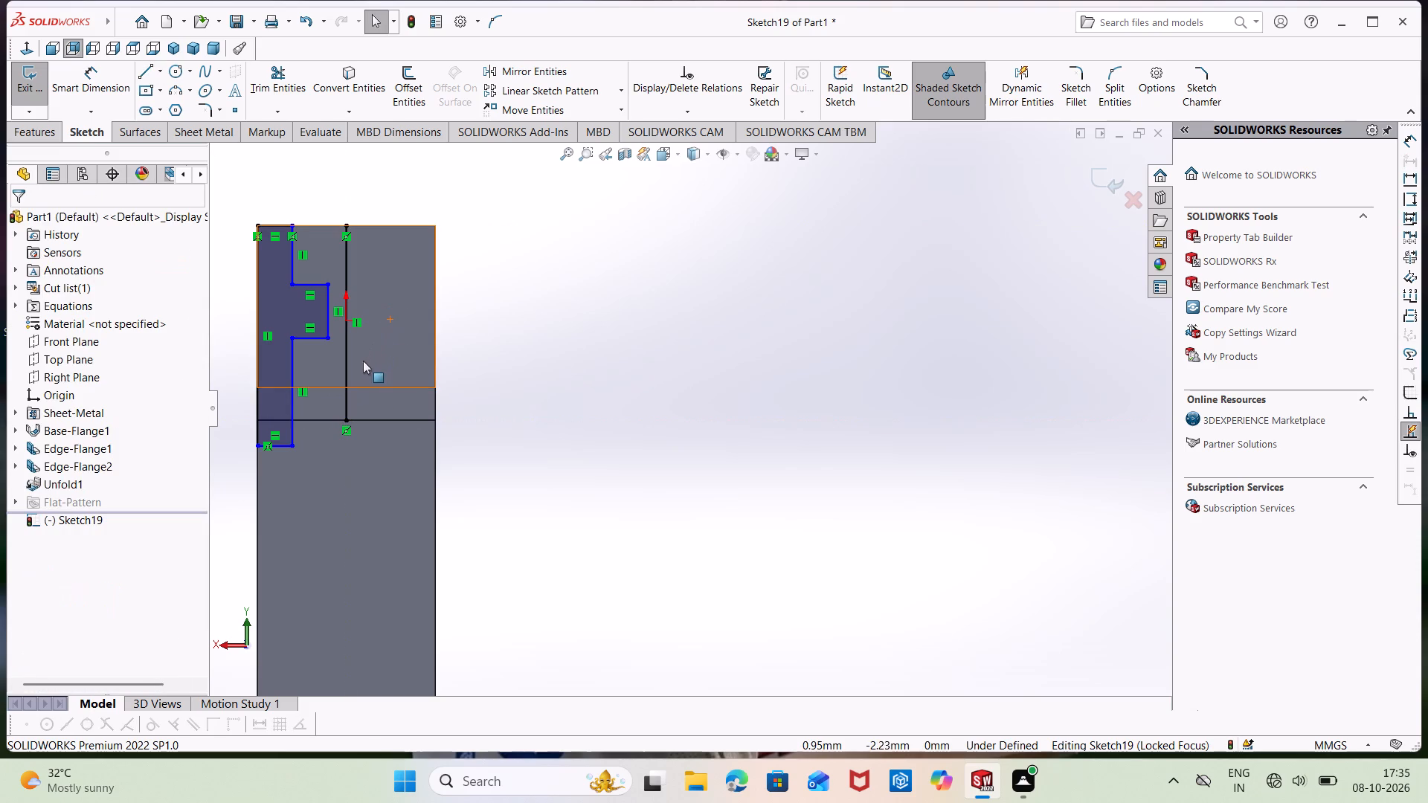
left_click(344, 359)
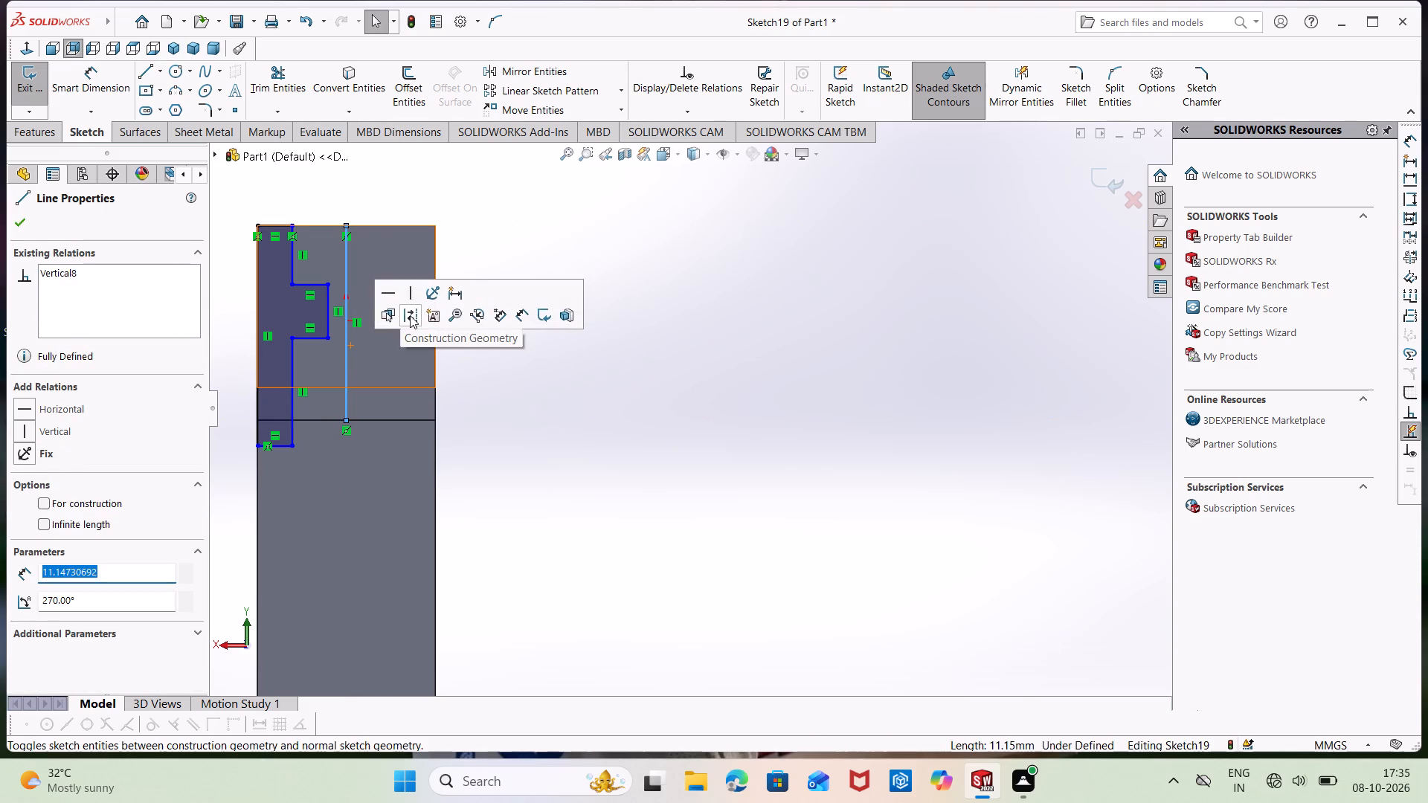
left_click(410, 315)
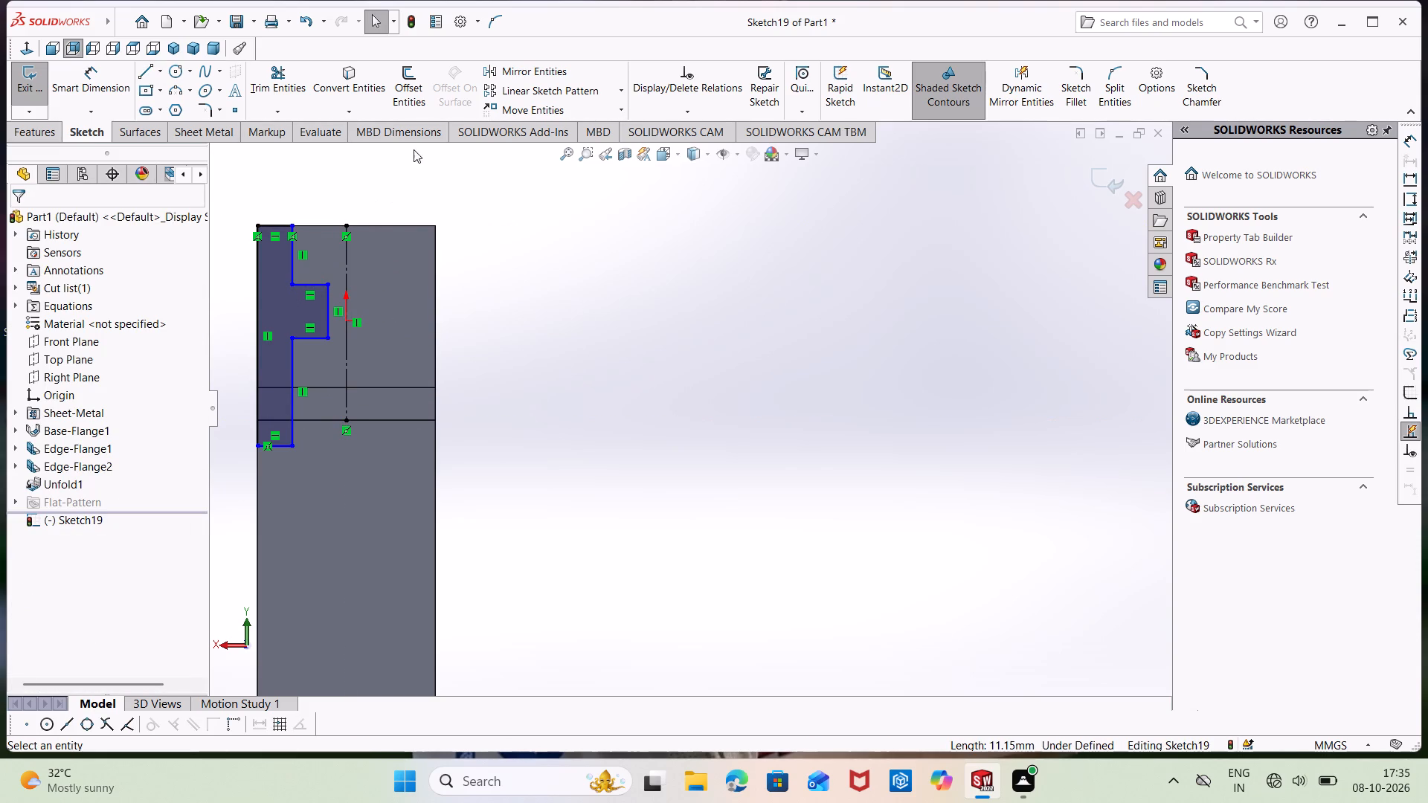
Mirror the closed stepped profile about the vertical construction line, keeping the original.
left_click(577, 74)
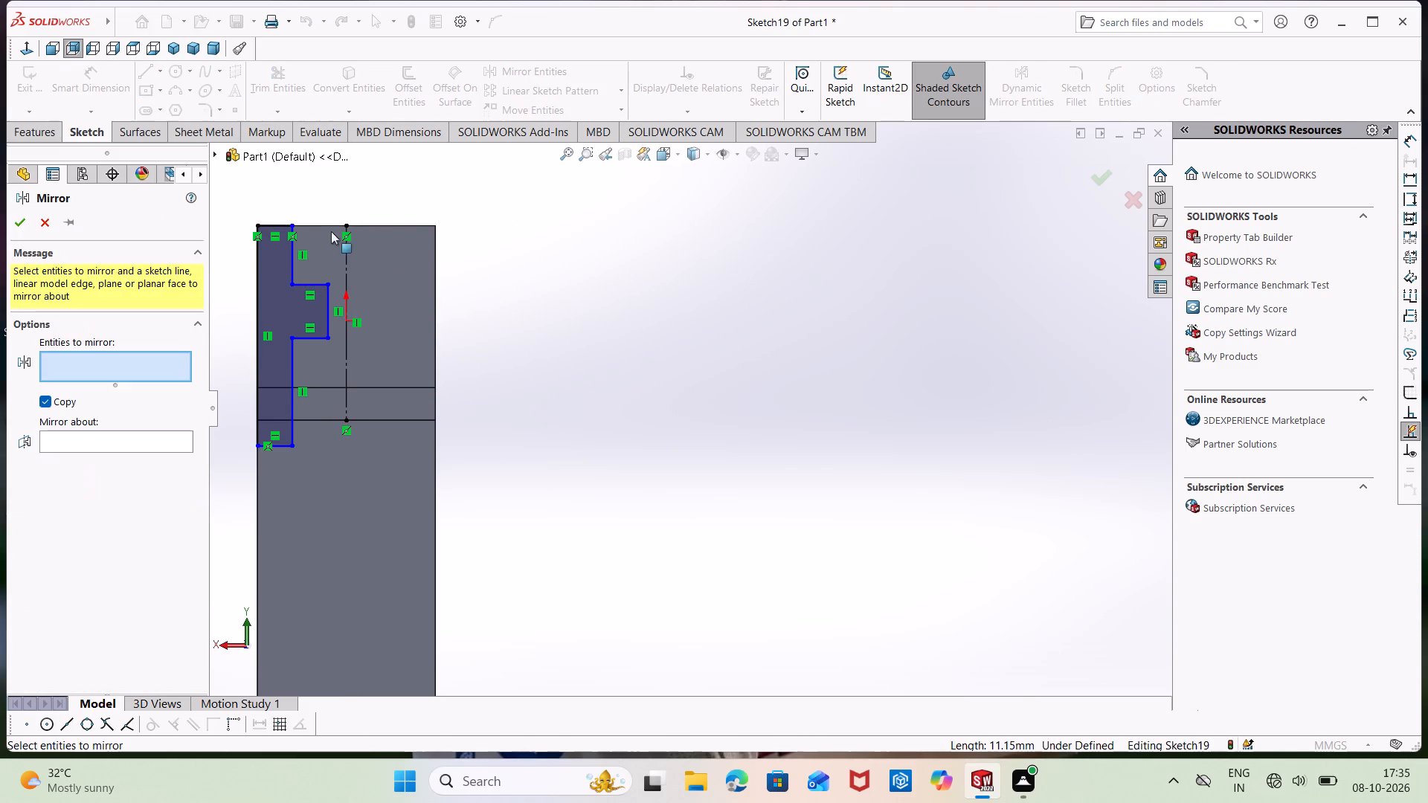
left_click(284, 308)
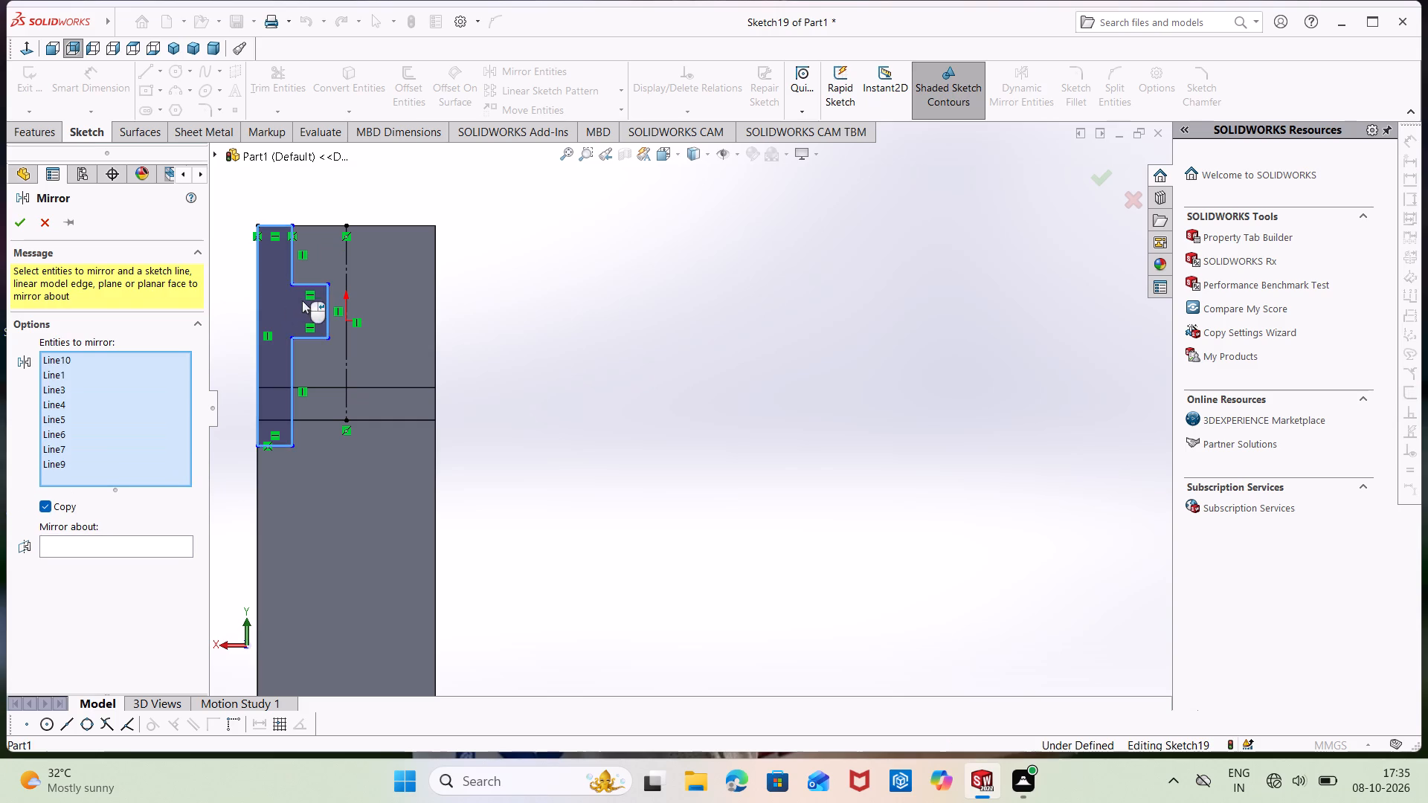
left_click(345, 306)
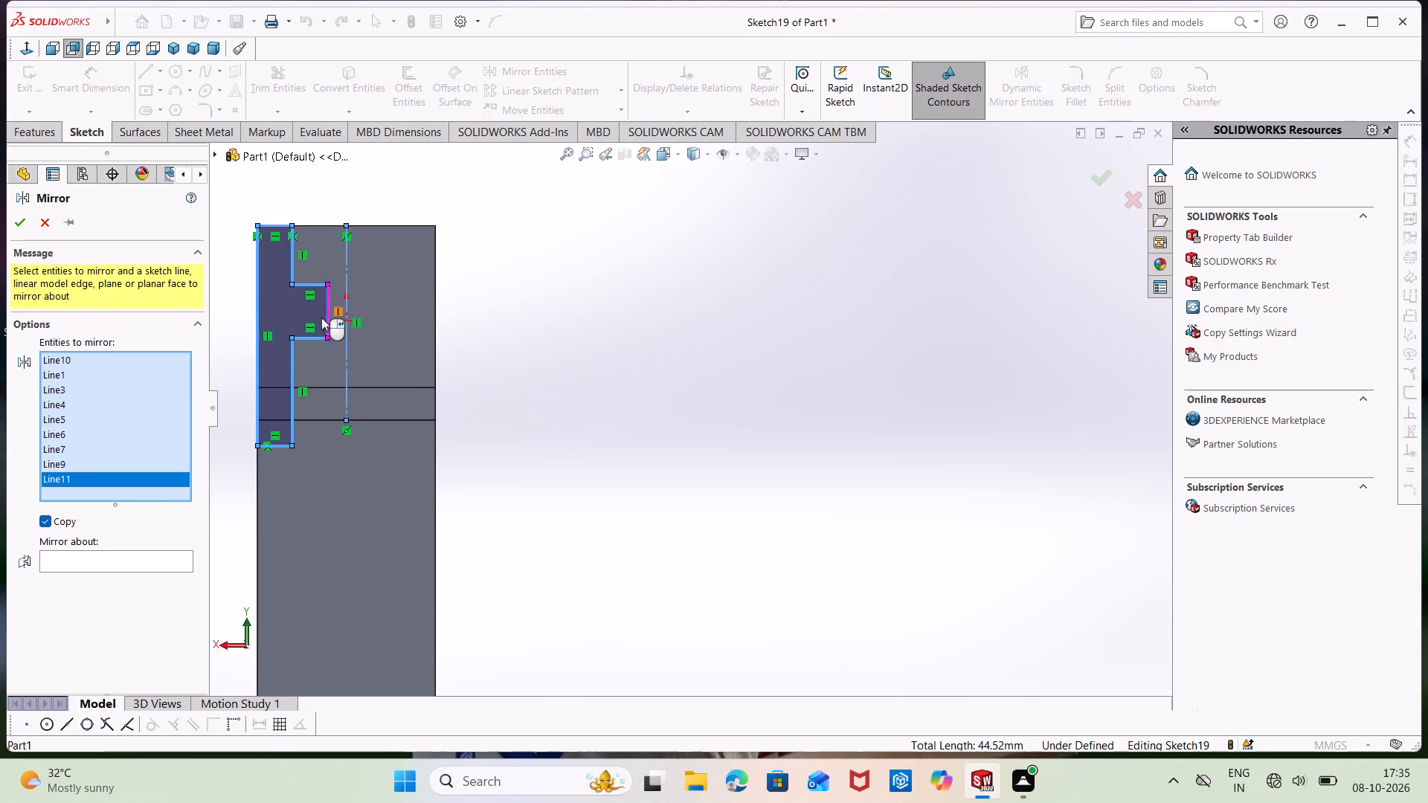
right_click(145, 480)
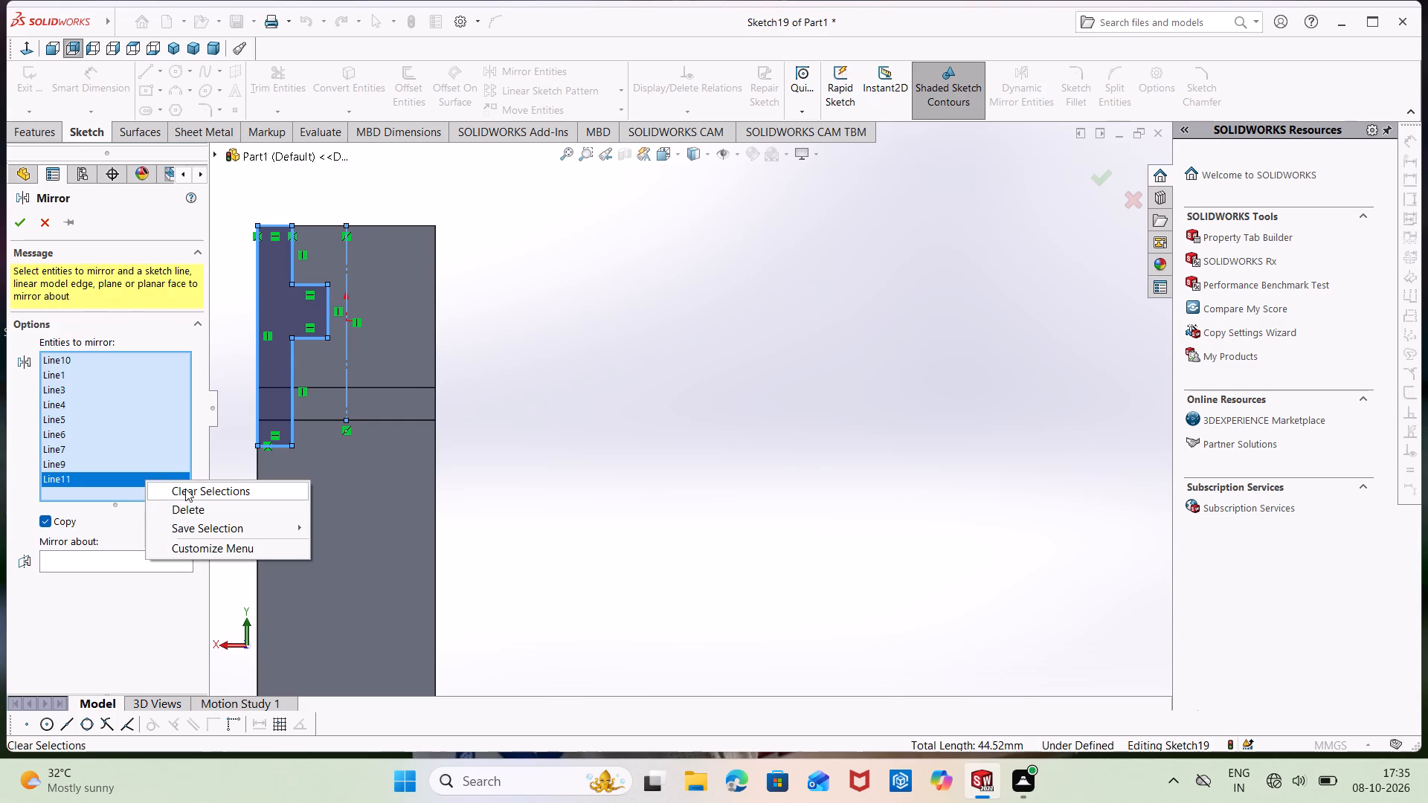
left_click(185, 488)
left_click(141, 449)
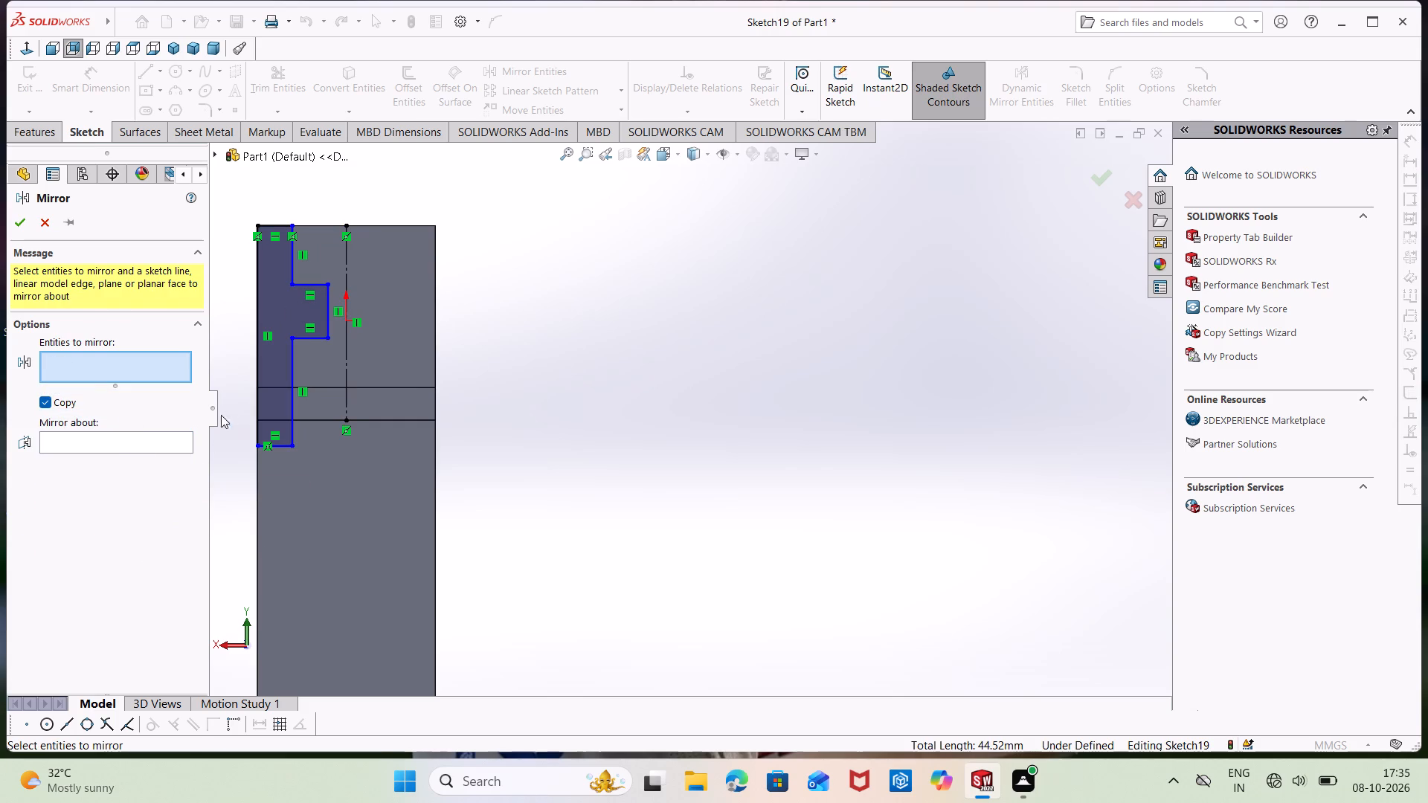
left_click(144, 436)
left_click(346, 298)
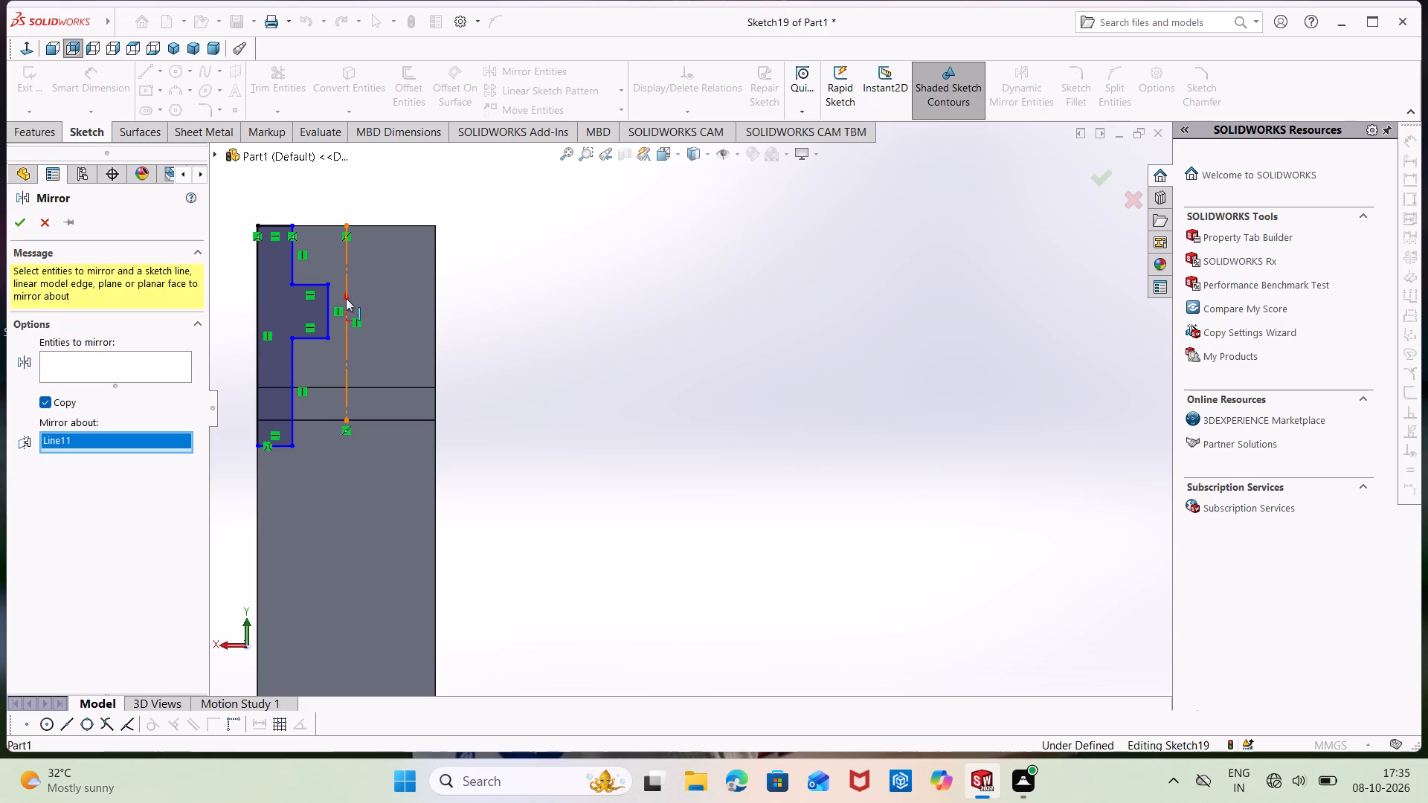
left_click(181, 371)
left_click(275, 303)
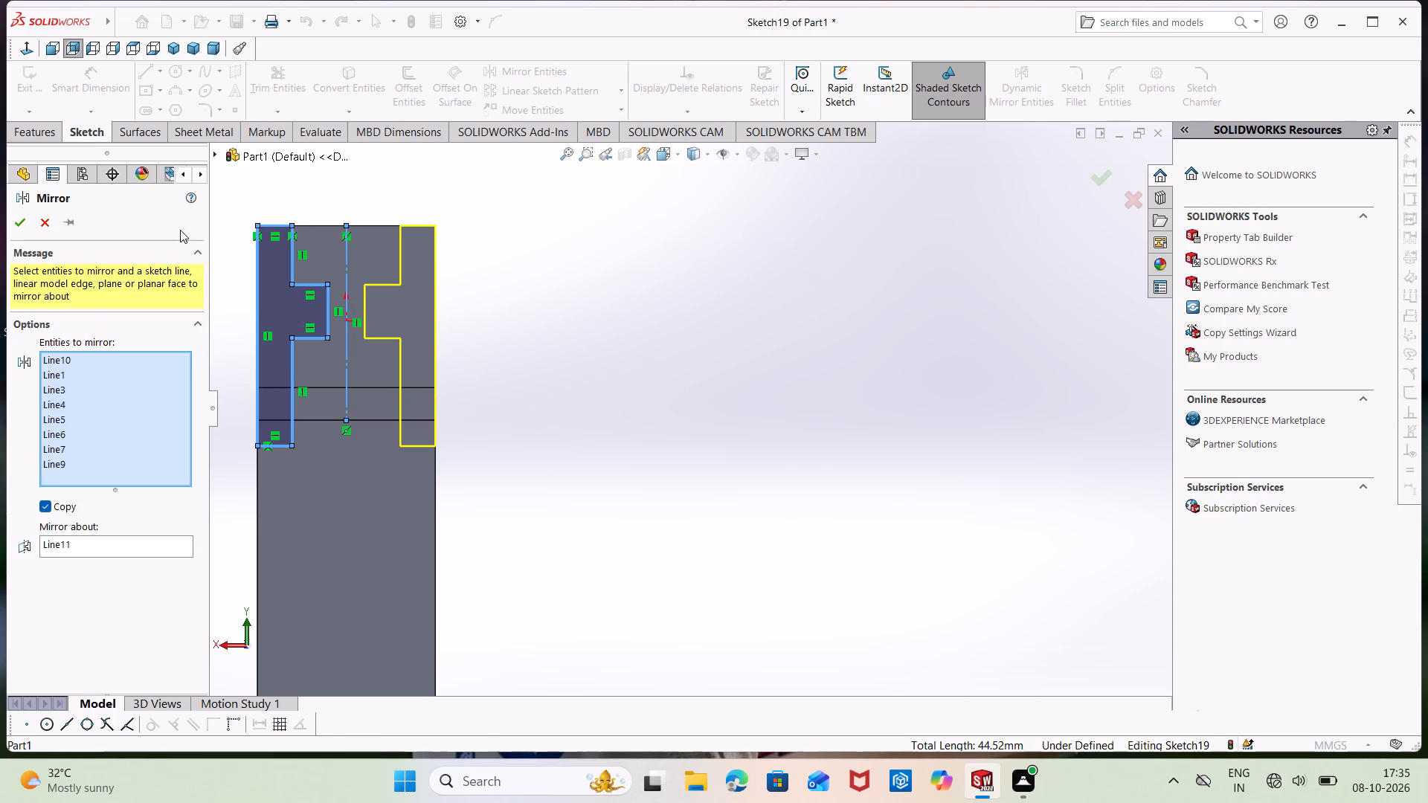
left_click(18, 220)
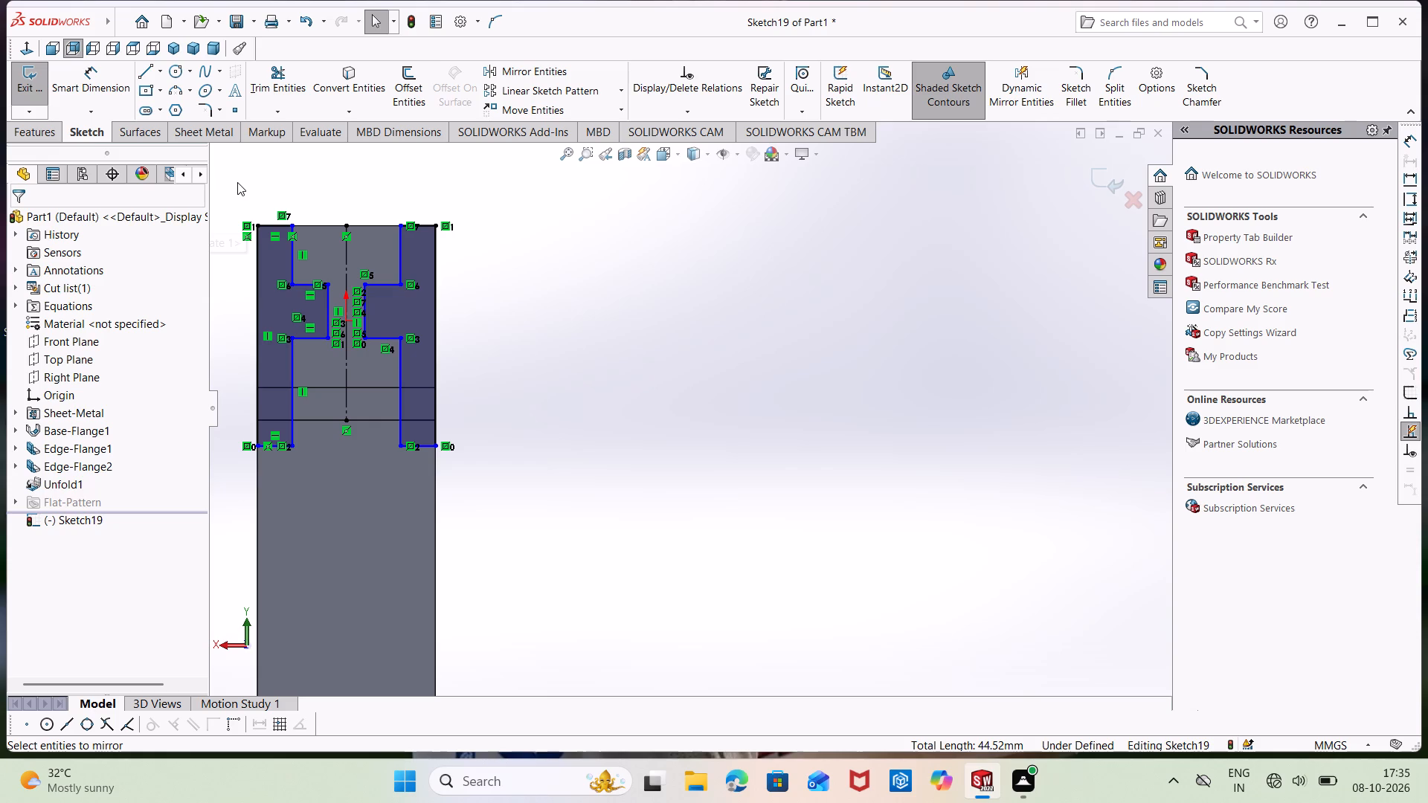
Dimension the gap between the two mirrored profiles at the blank's free end as 6.2 mm.
right_click_drag(339, 196, 332, 169)
right_click_drag(332, 169, 332, 168)
right_click_drag(321, 207, 330, 93)
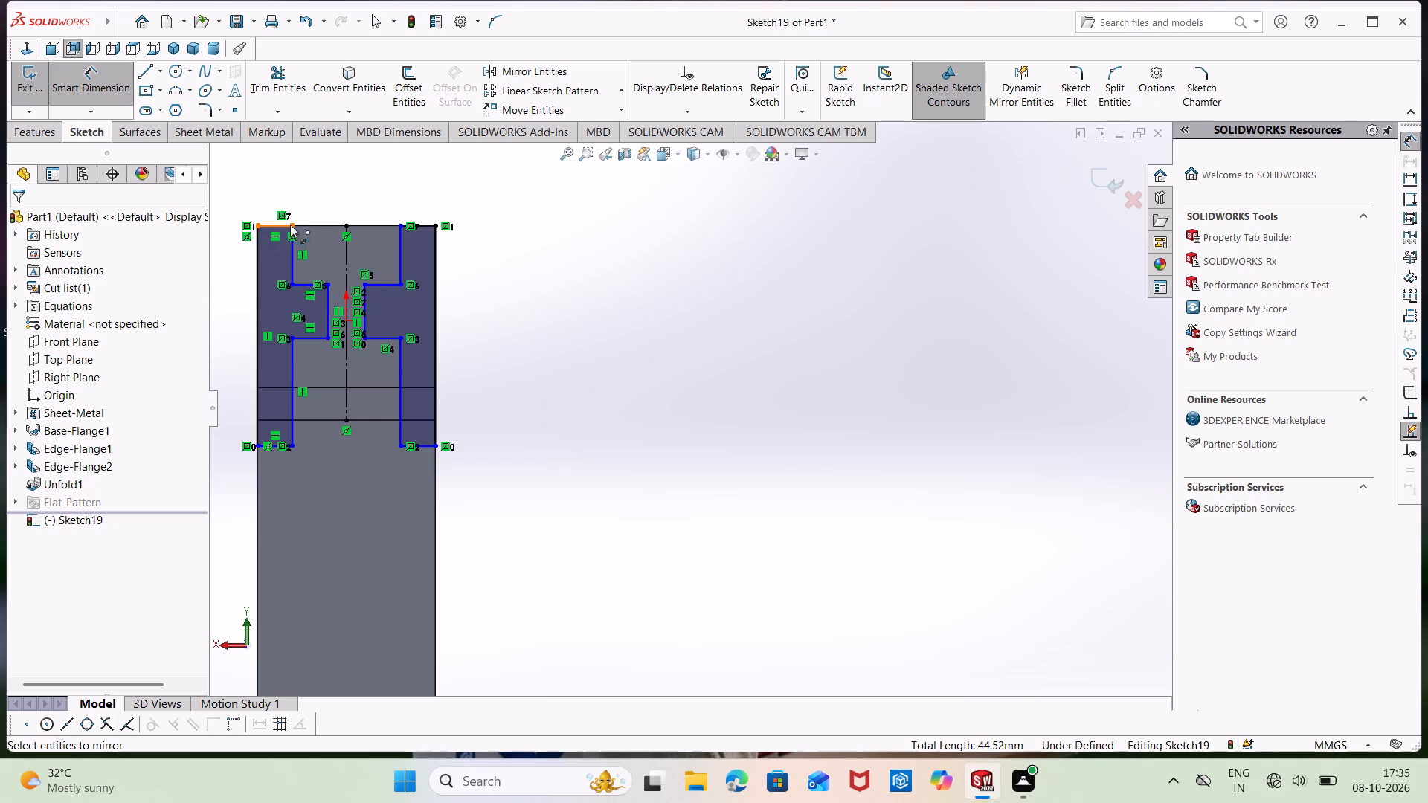
left_click(291, 225)
left_click(398, 225)
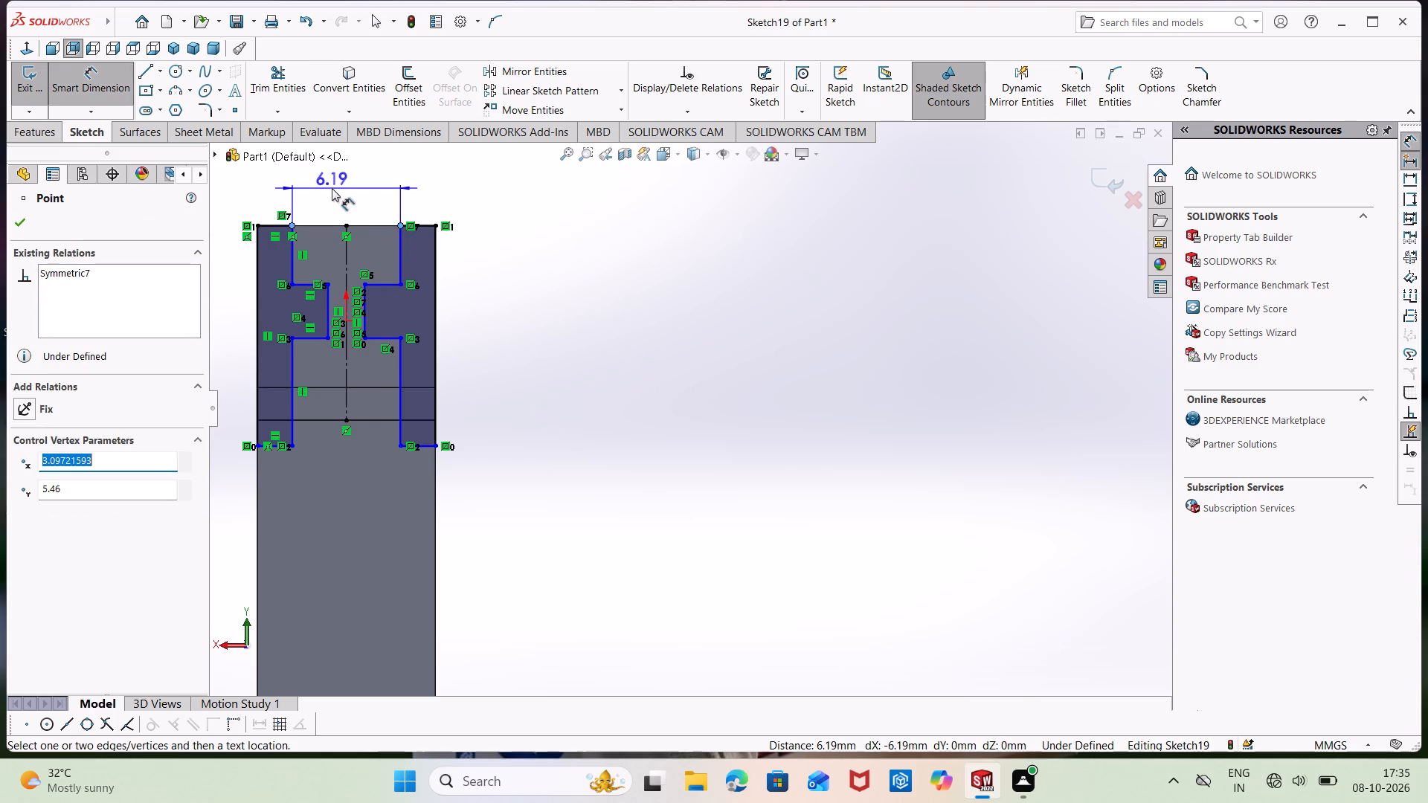
left_click(347, 190)
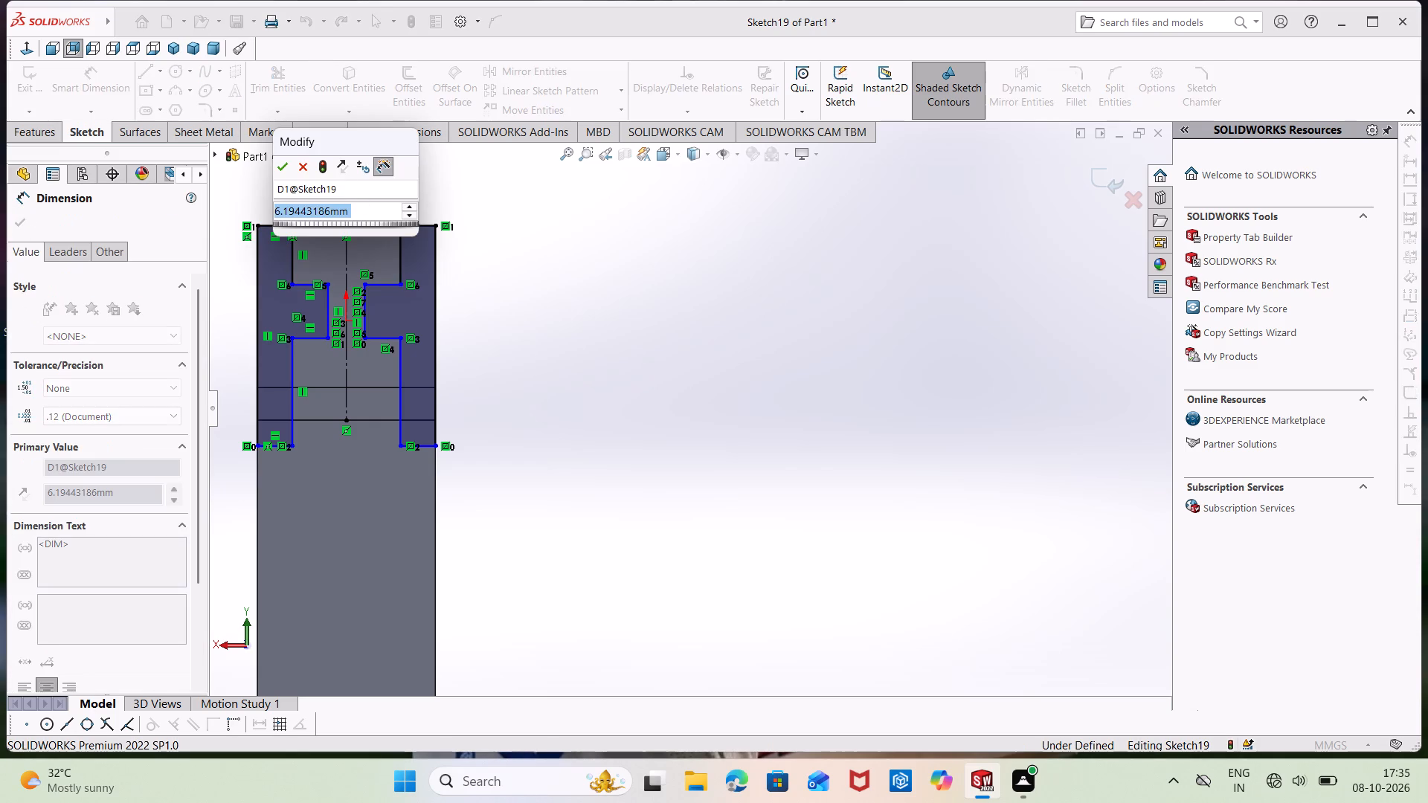
key("BackSpace")
type("6.")
key("2")
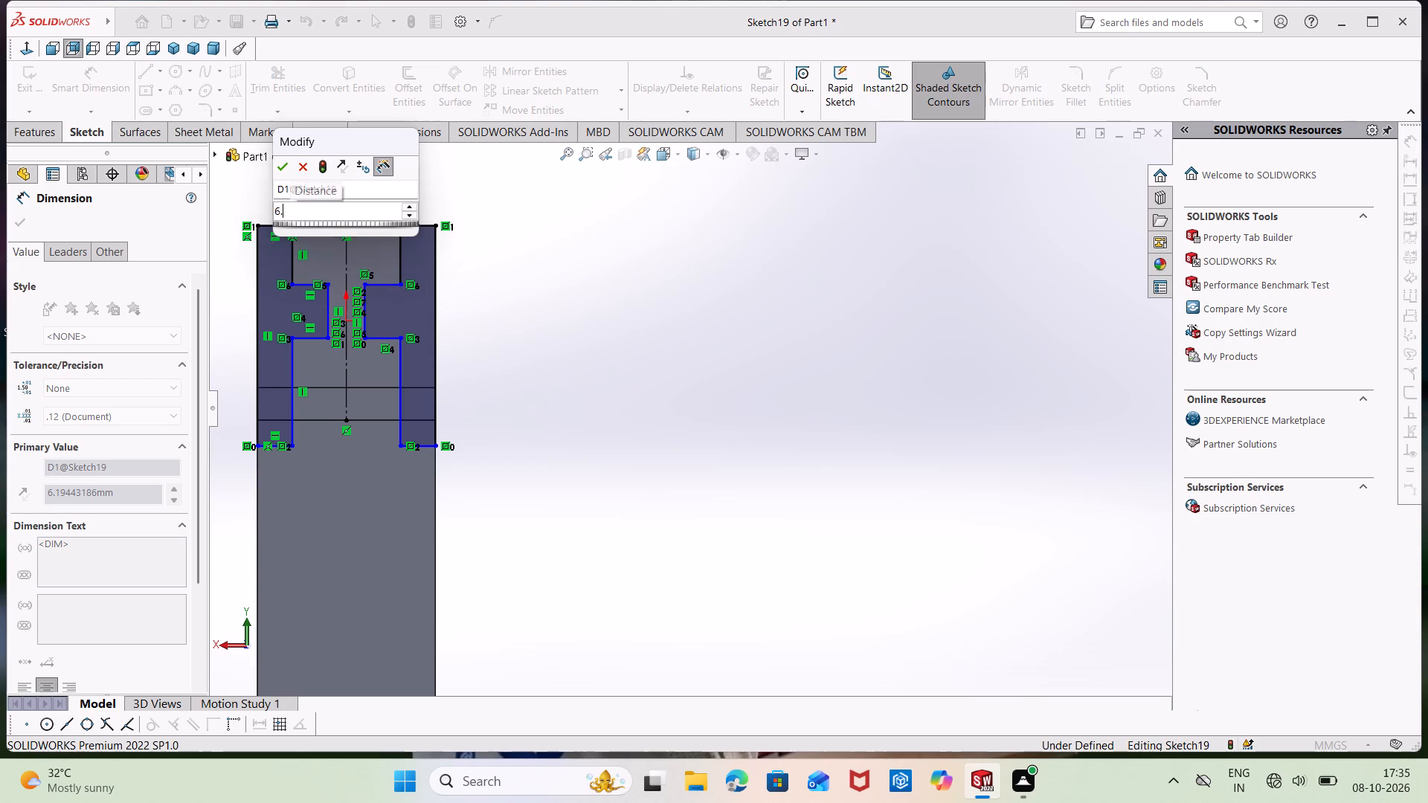
key("Return")
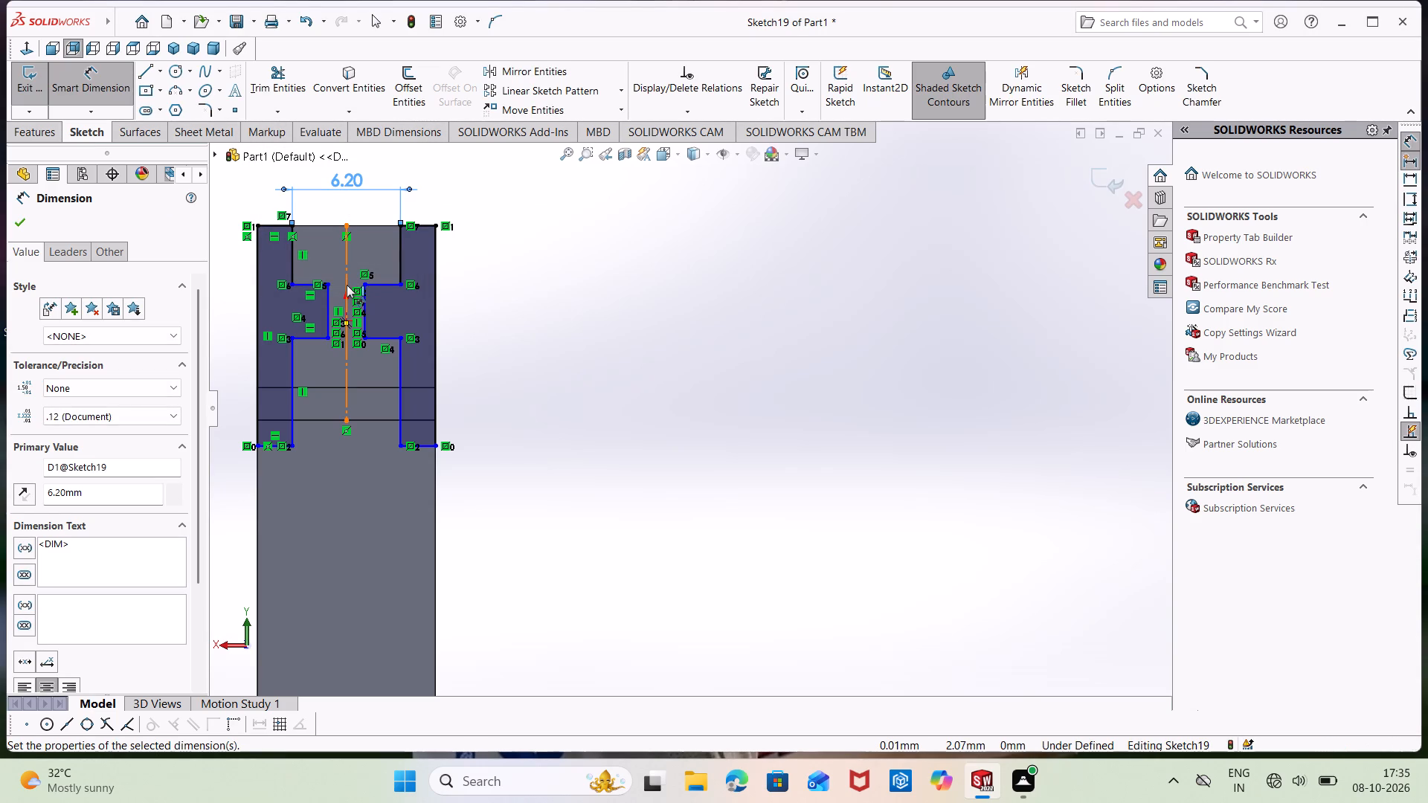
Dimension the height of the inward tab on the mirrored profile as 3.90 mm.
left_click(399, 287)
left_click(399, 339)
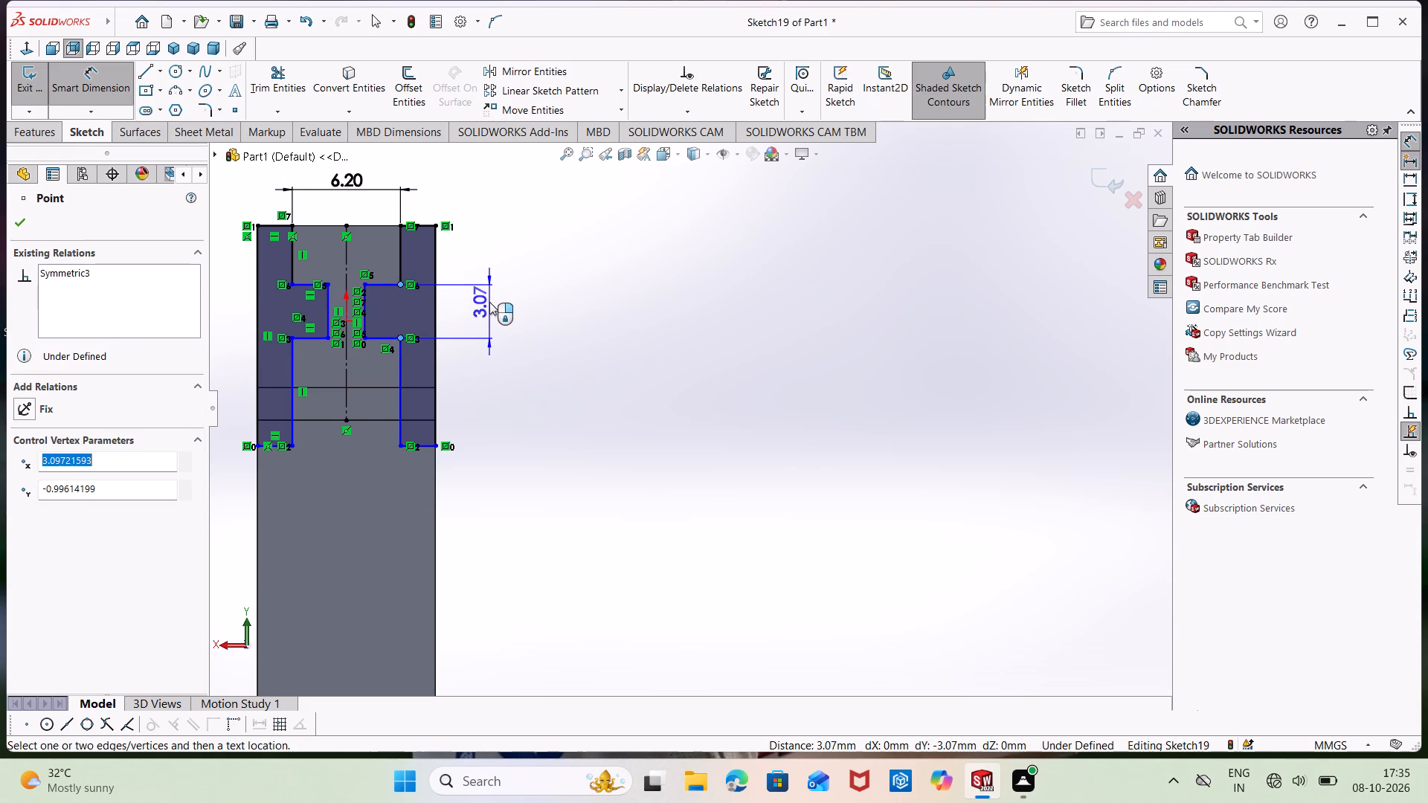
left_click(490, 301)
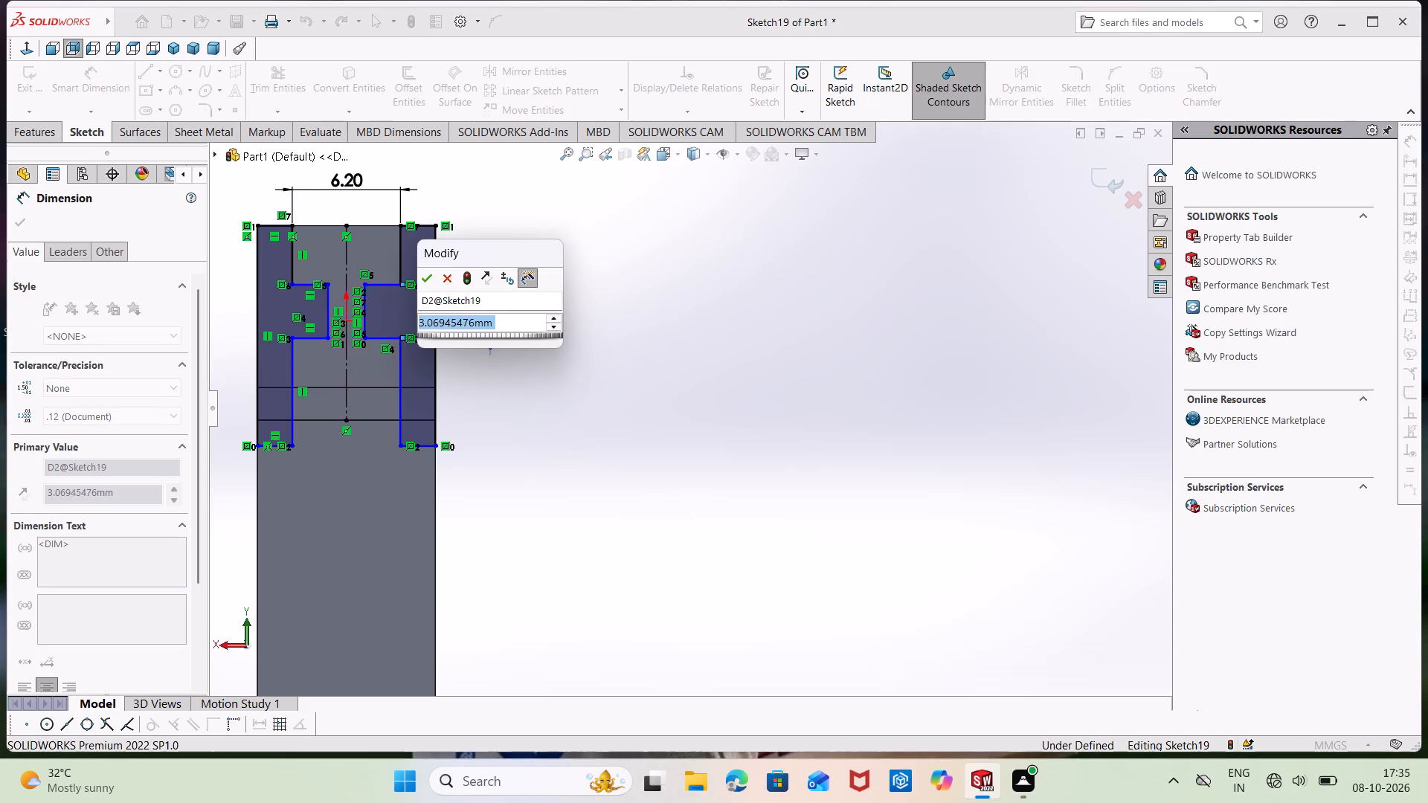
key("BackSpace")
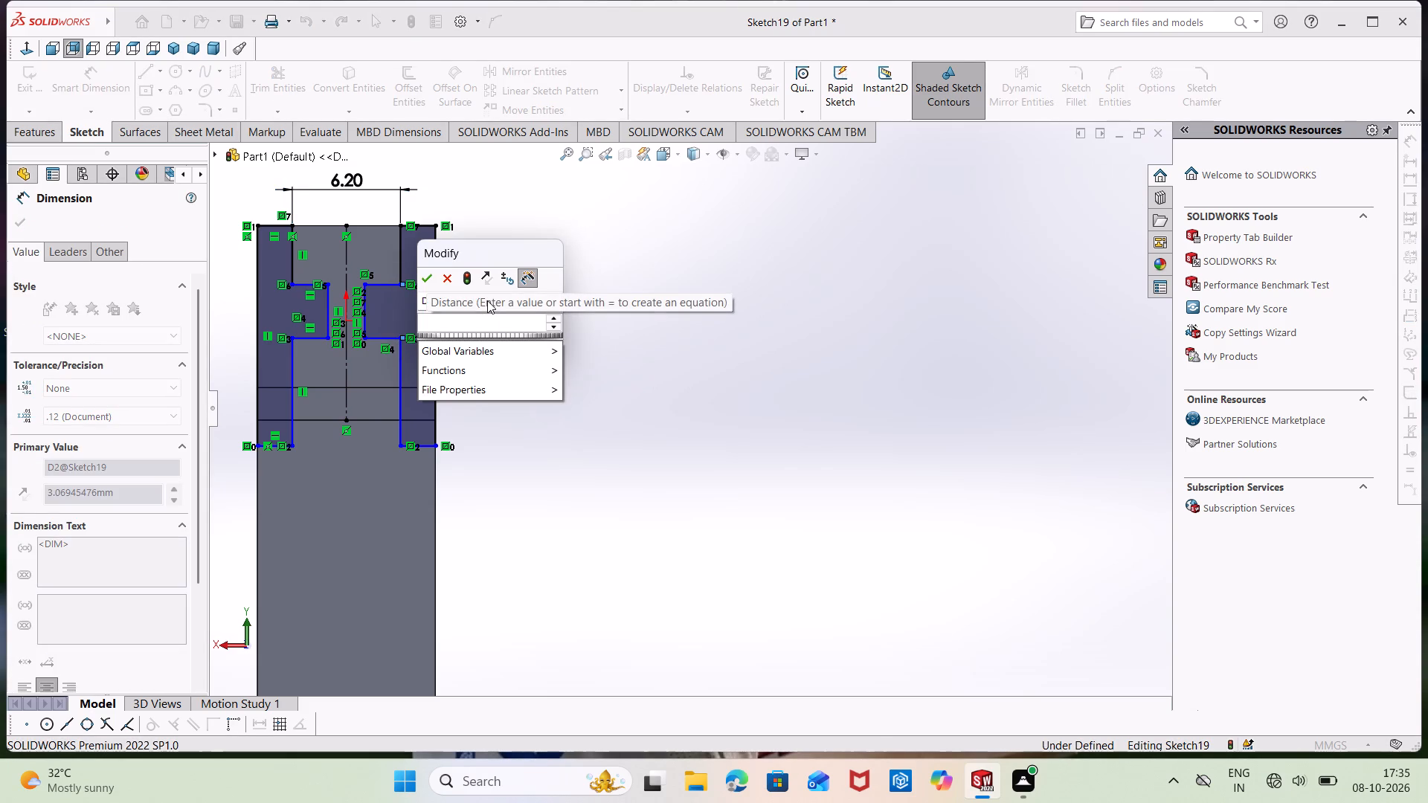
type("3.90")
key("Return")
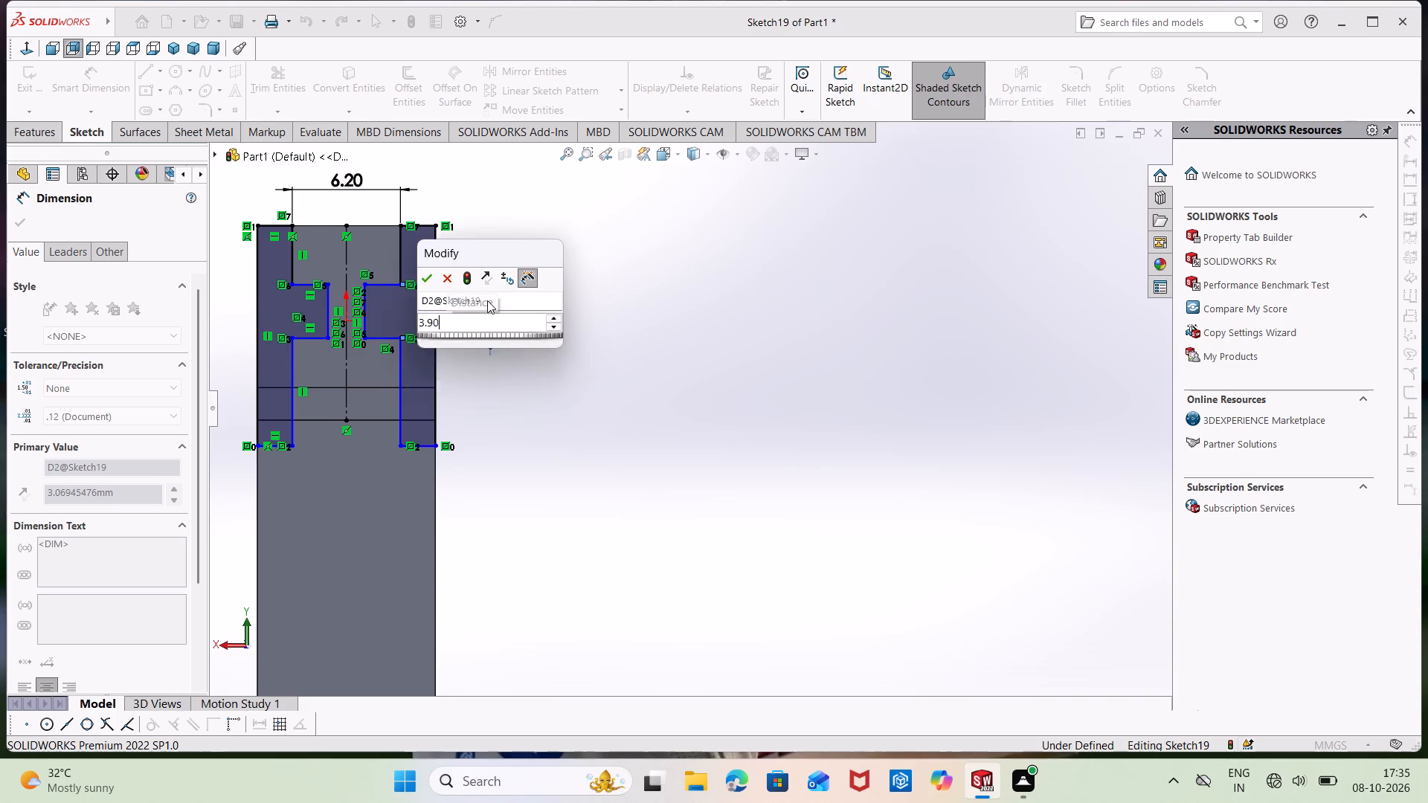
left_click(548, 245)
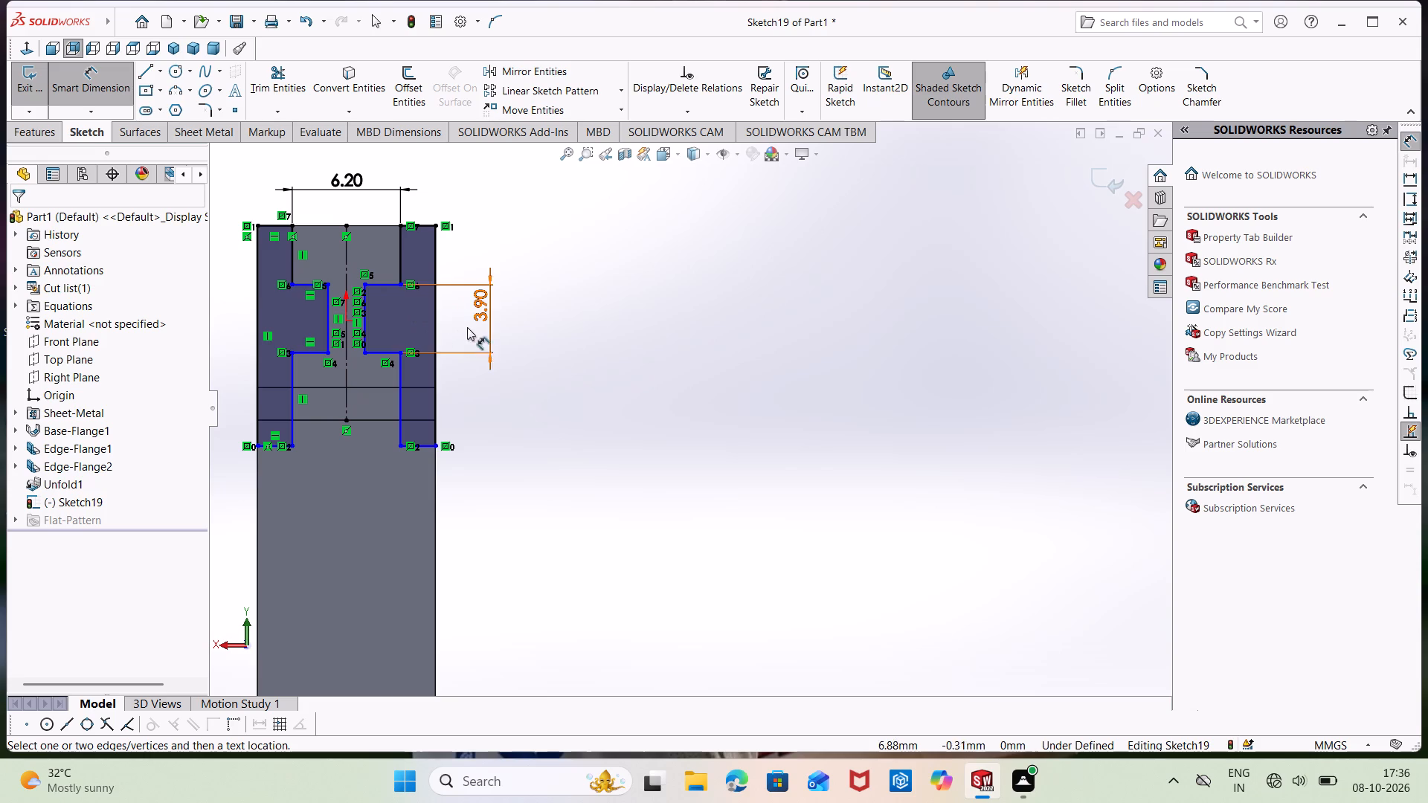
Dimension the inward projection of the mirrored profile's tab as 1.35 mm.
left_click(392, 287)
left_click(393, 313)
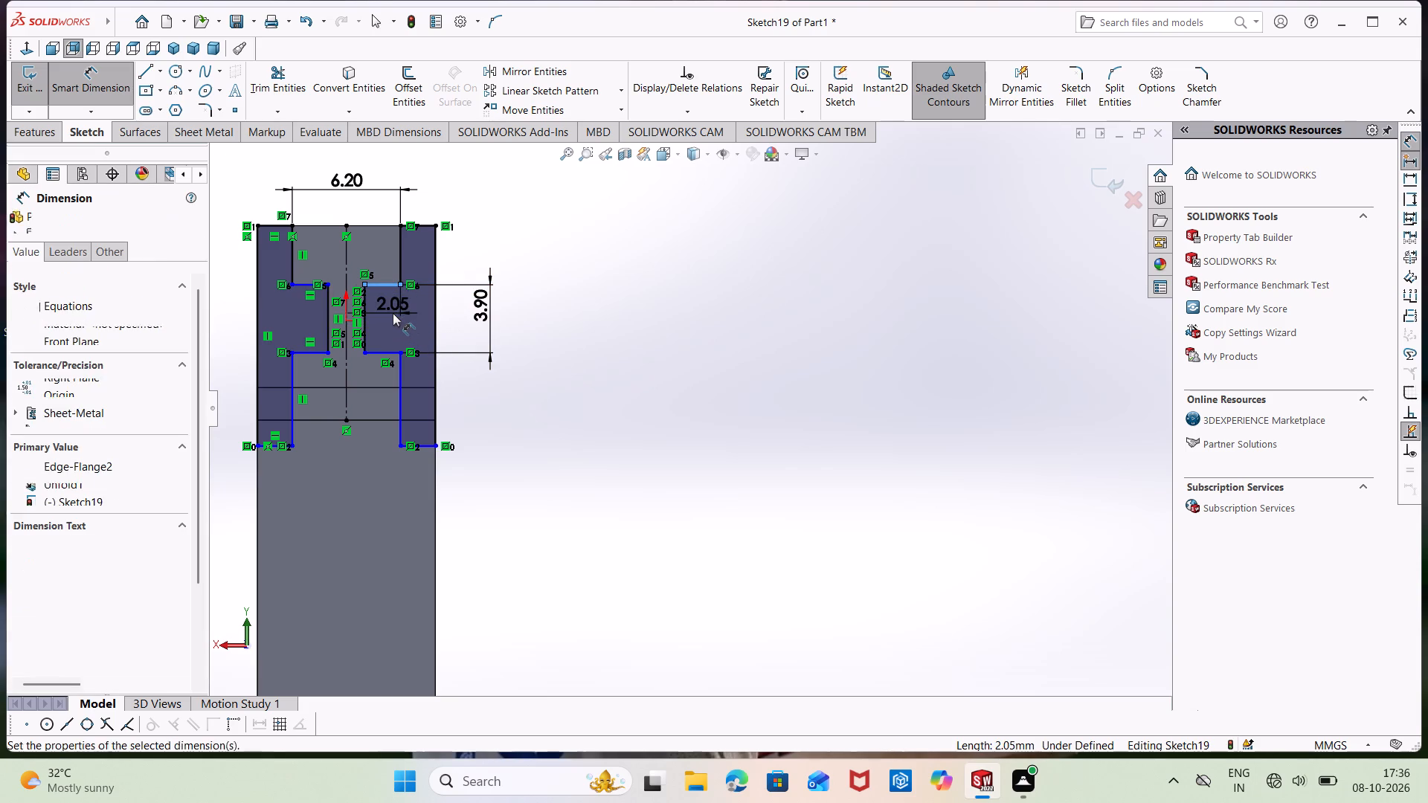
key("BackSpace")
type("1.35")
key("Return")
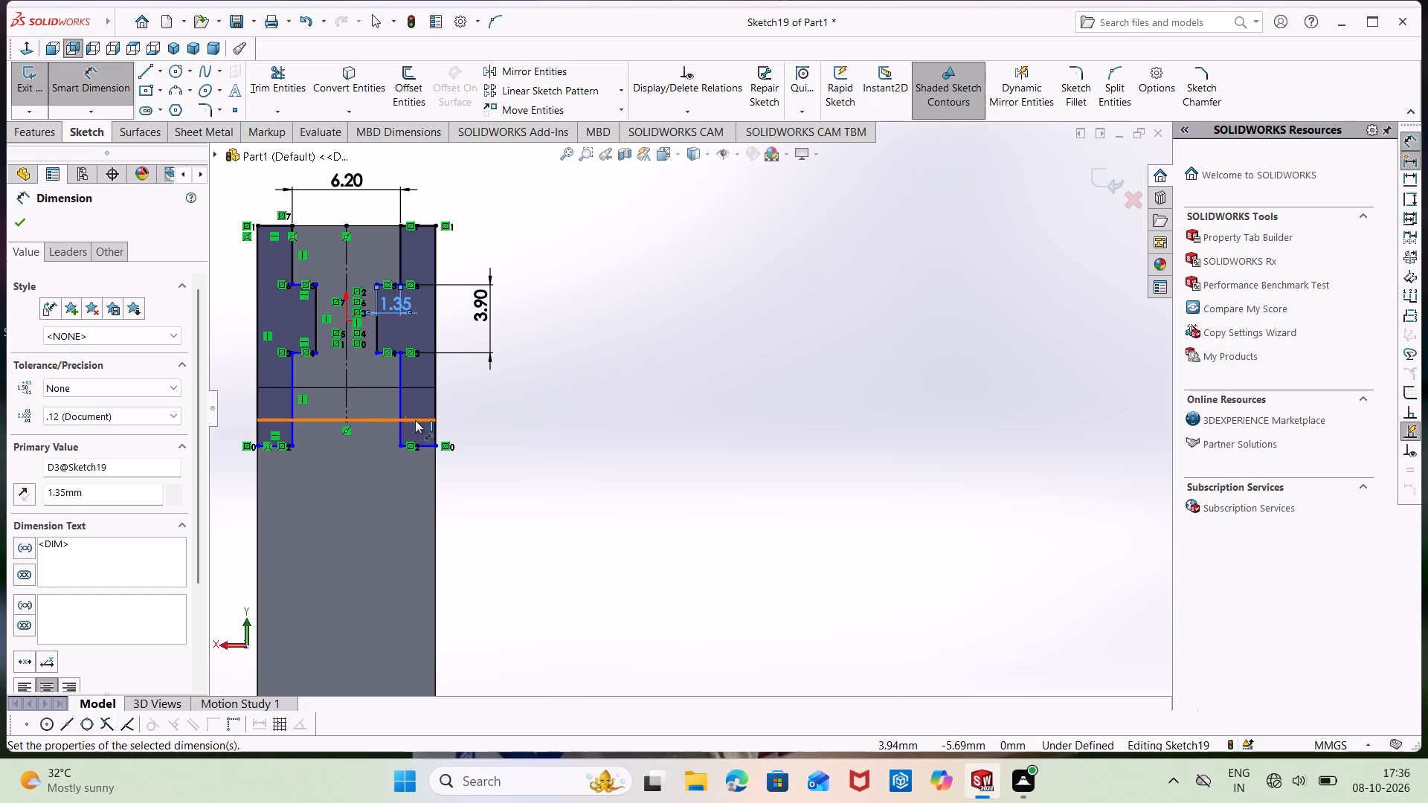
Dimension the distance from the first bend's far line to the end of the mirrored profile as 1.92 mm.
left_click(437, 420)
left_click(434, 443)
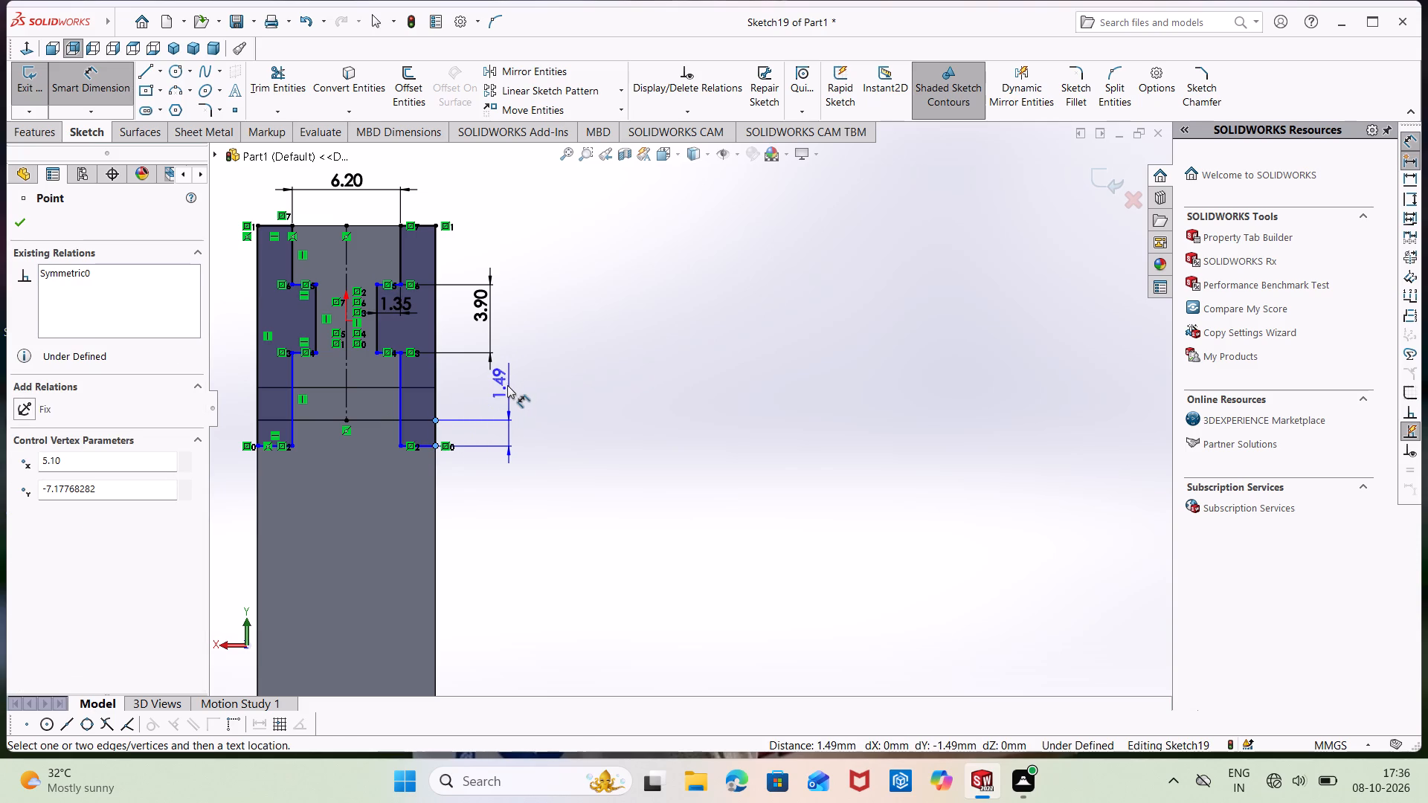
left_click(507, 385)
key("BackSpace")
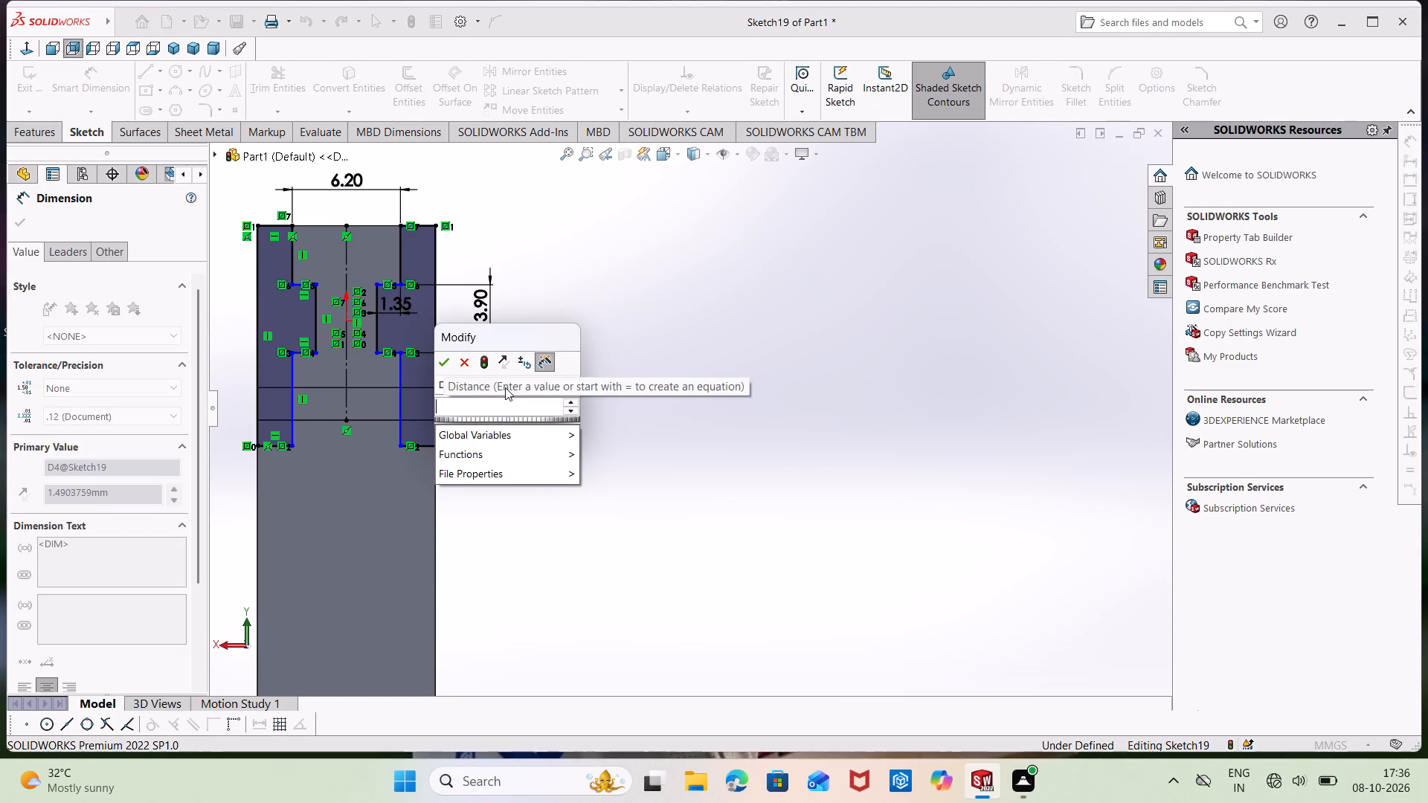
type("1.92")
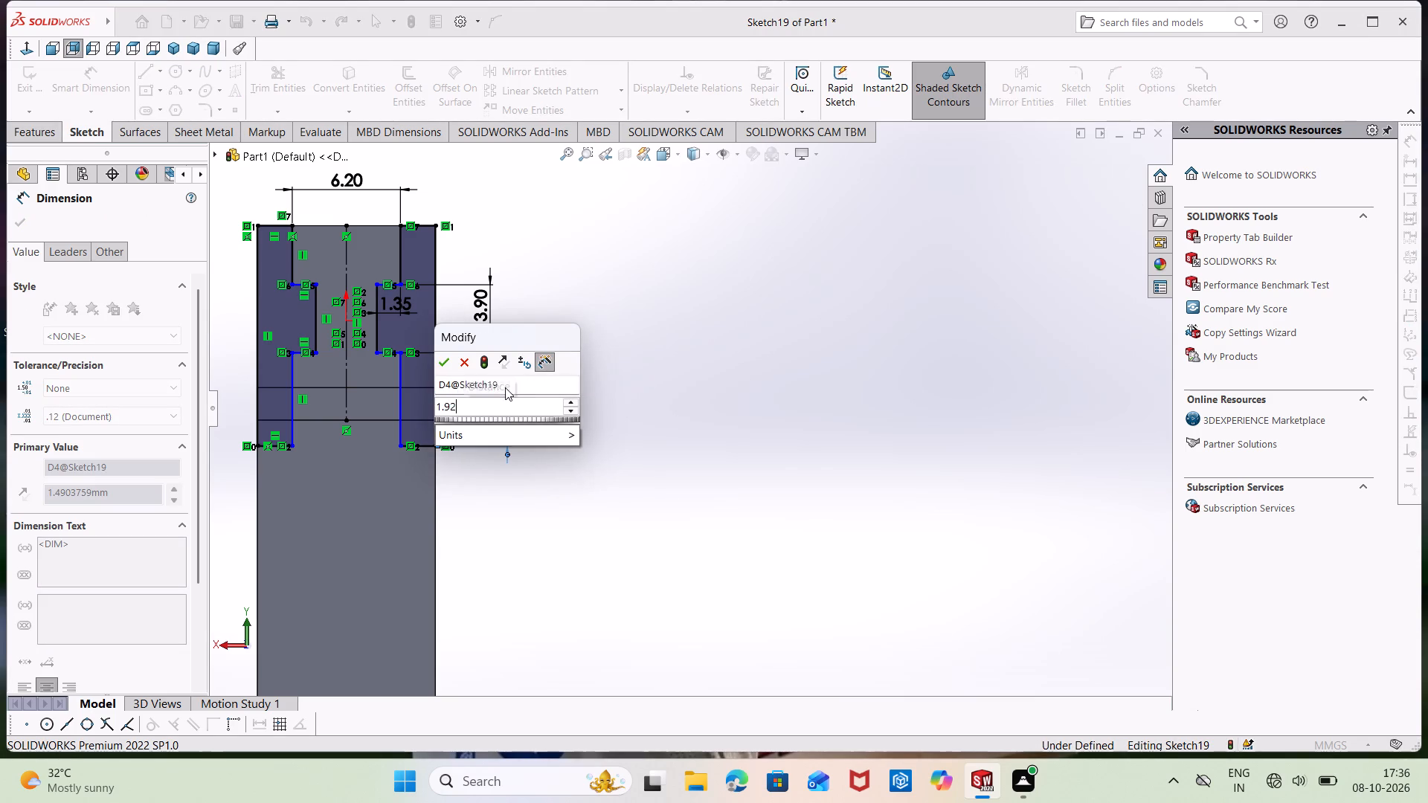
key("Return")
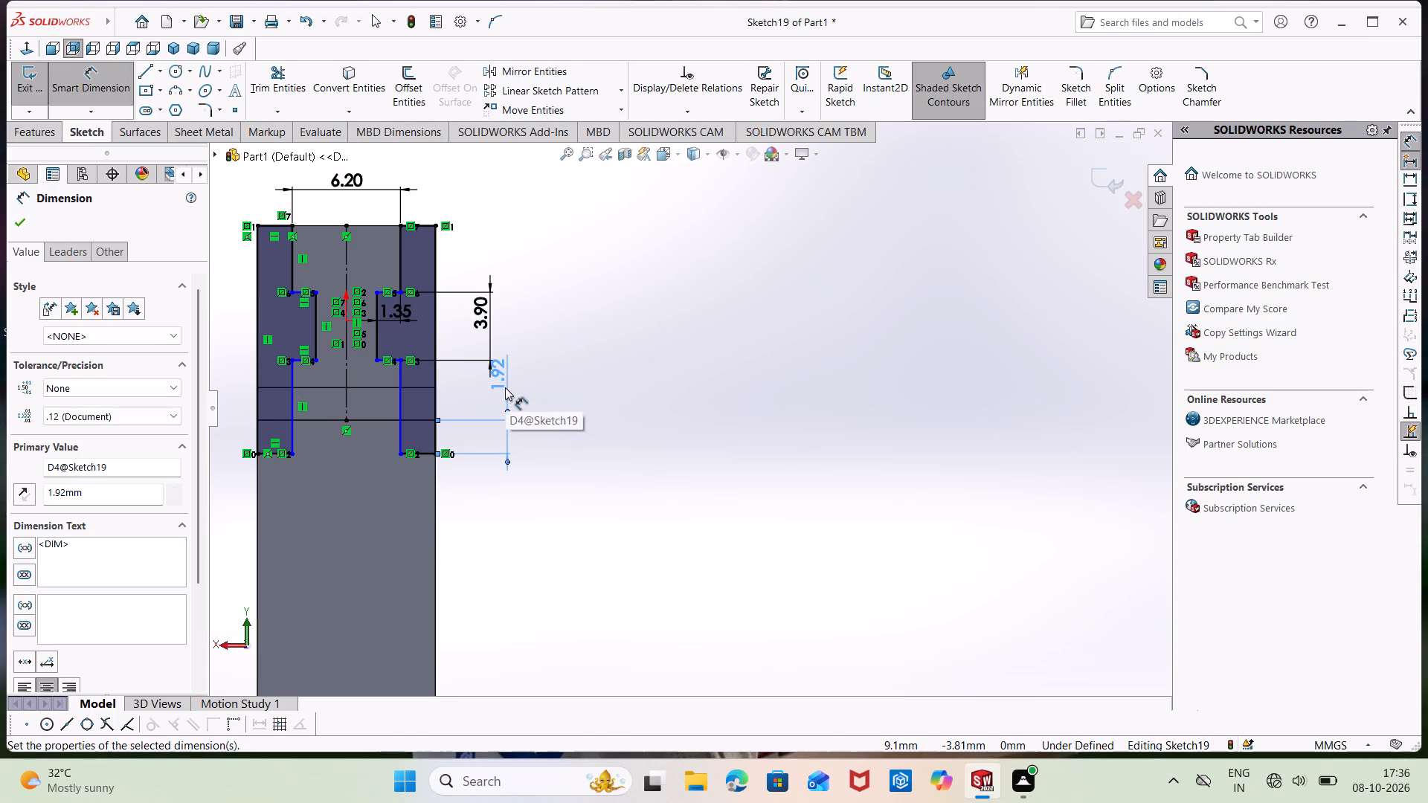
left_click(535, 311)
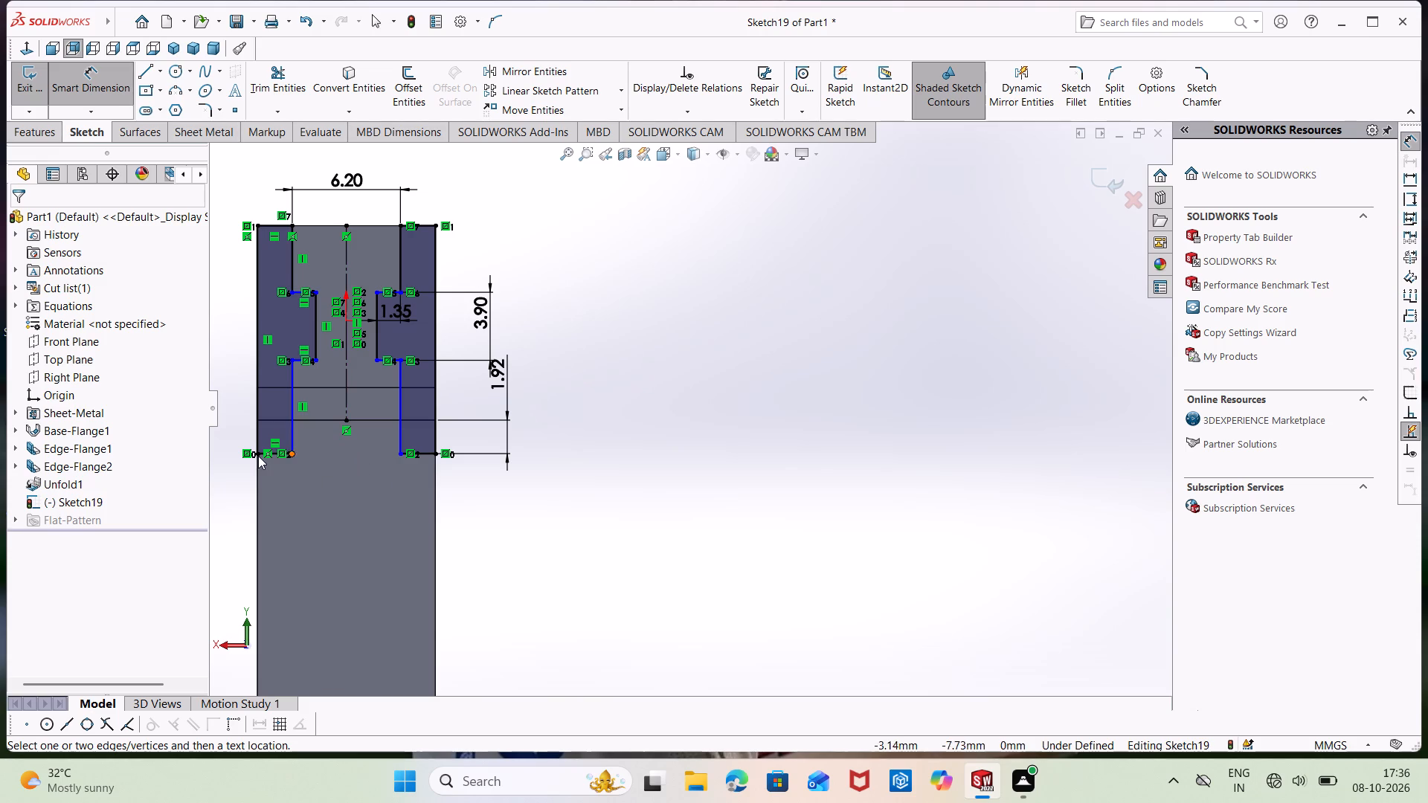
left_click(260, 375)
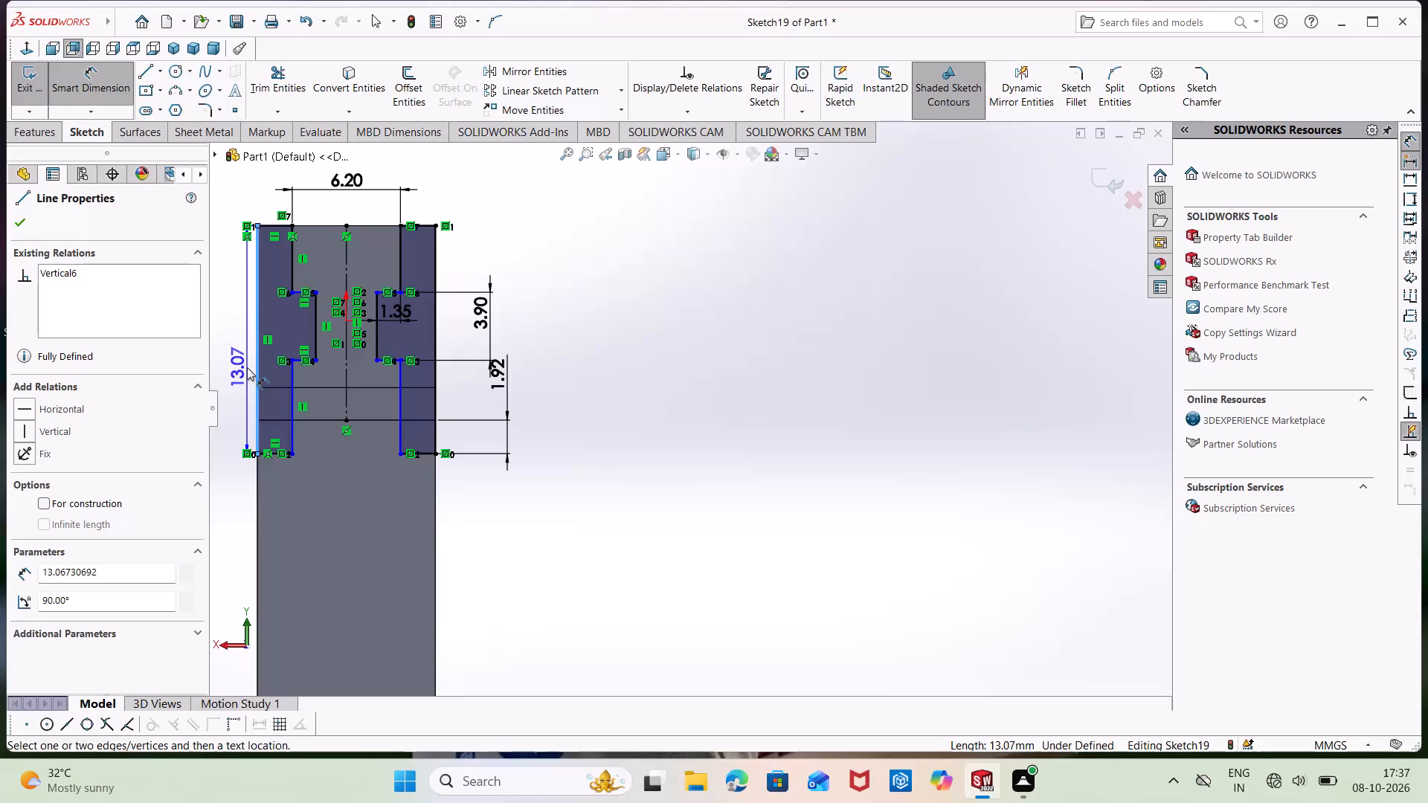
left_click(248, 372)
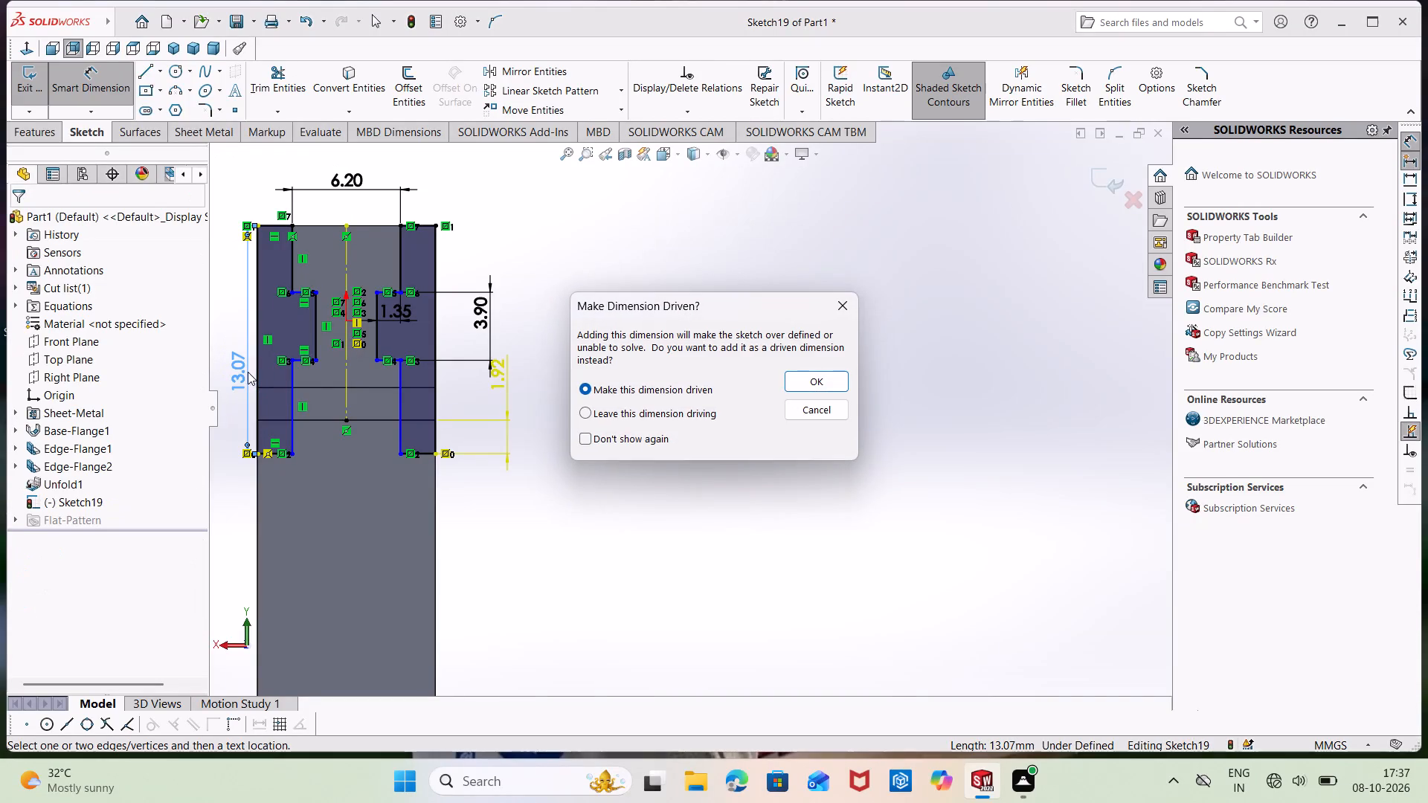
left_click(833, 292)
Reposition the 1.92 mm dimension closer to the profile, clear of the 3.90 mm dimension.
left_click_drag(504, 375, 502, 397)
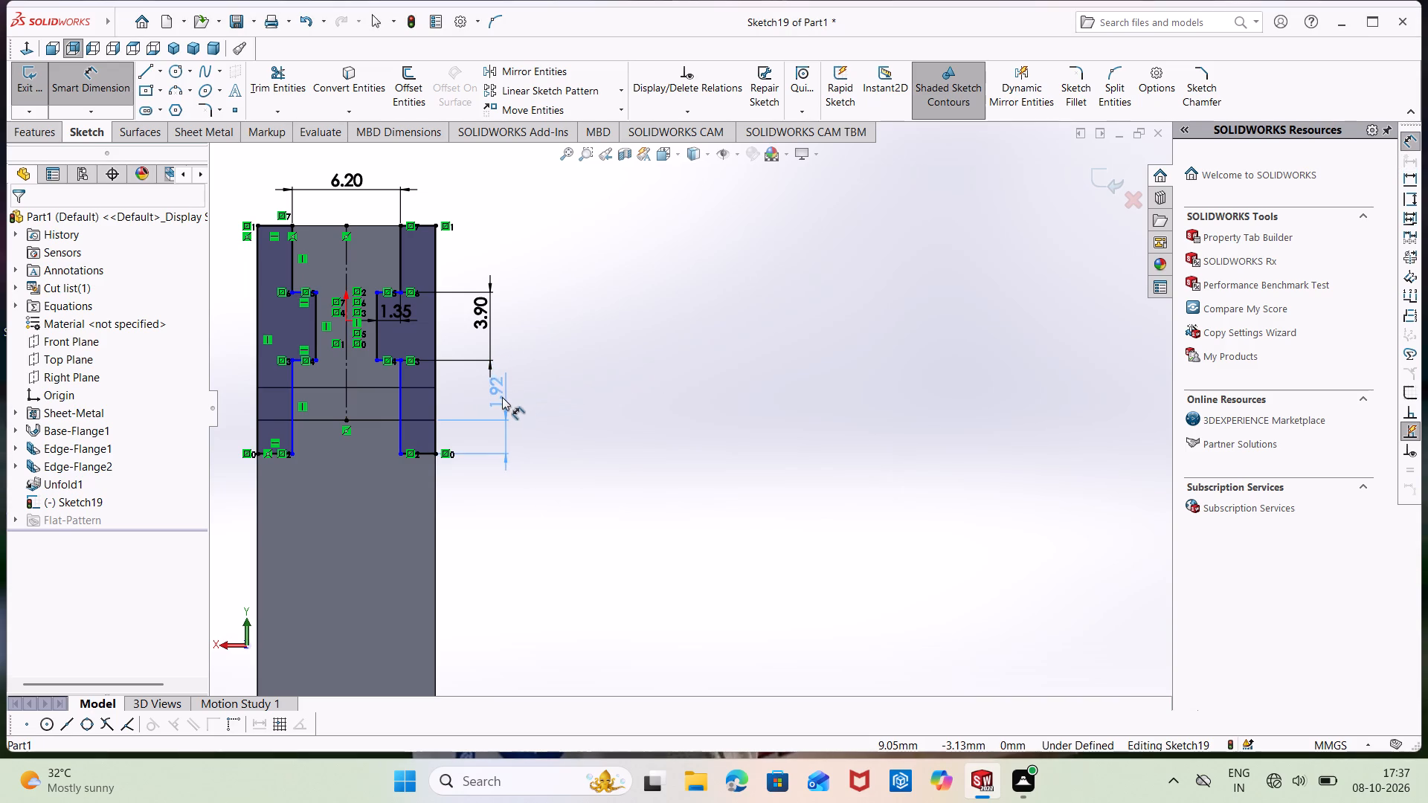
left_click_drag(502, 397, 492, 410)
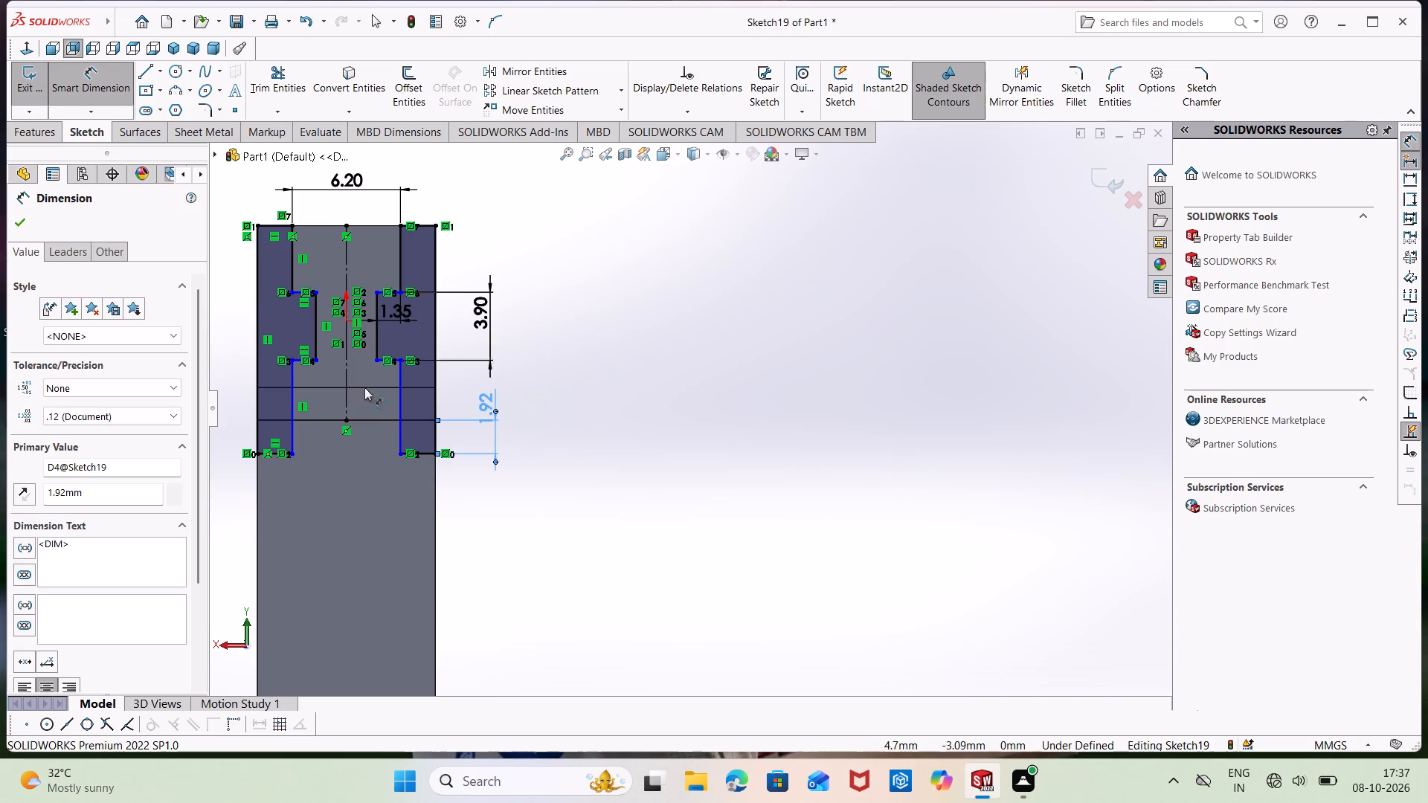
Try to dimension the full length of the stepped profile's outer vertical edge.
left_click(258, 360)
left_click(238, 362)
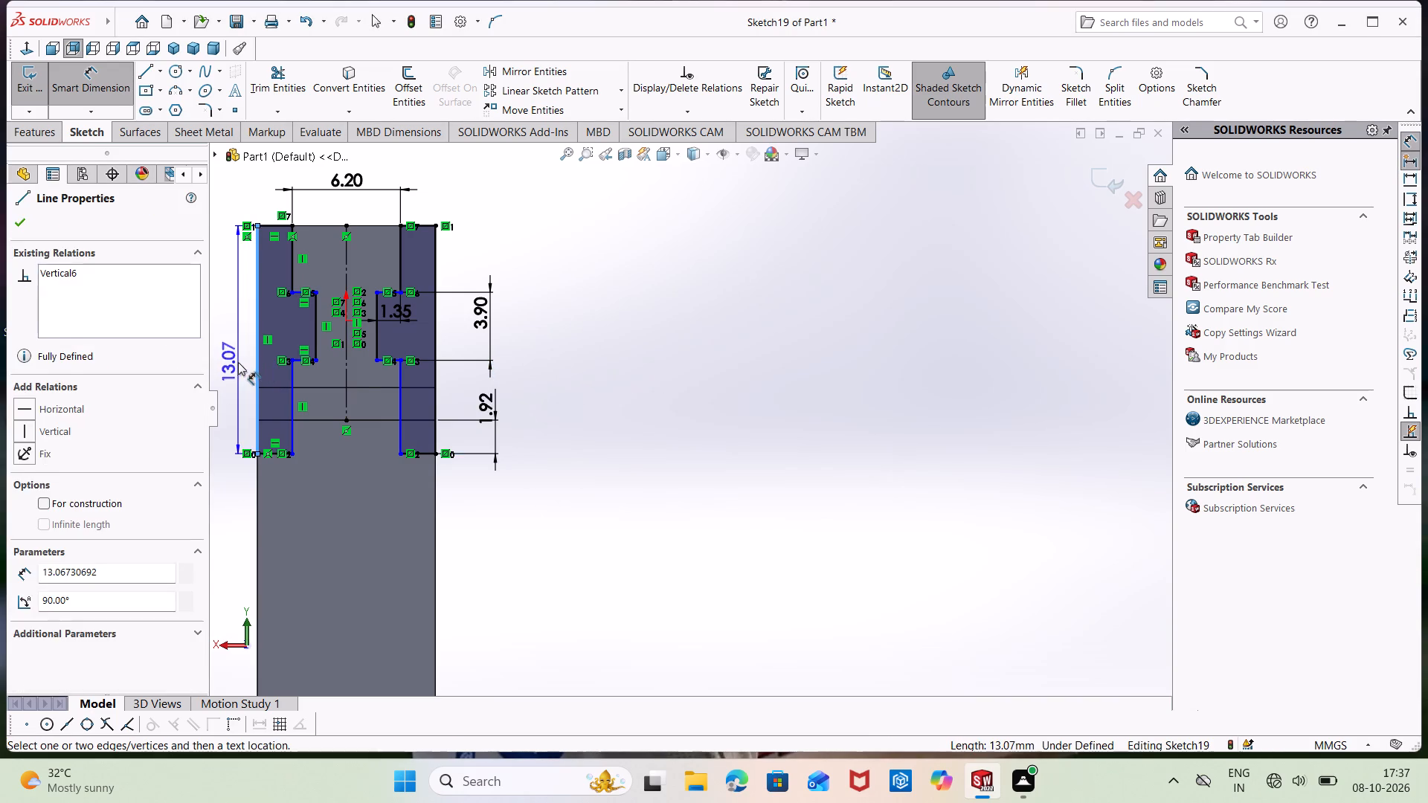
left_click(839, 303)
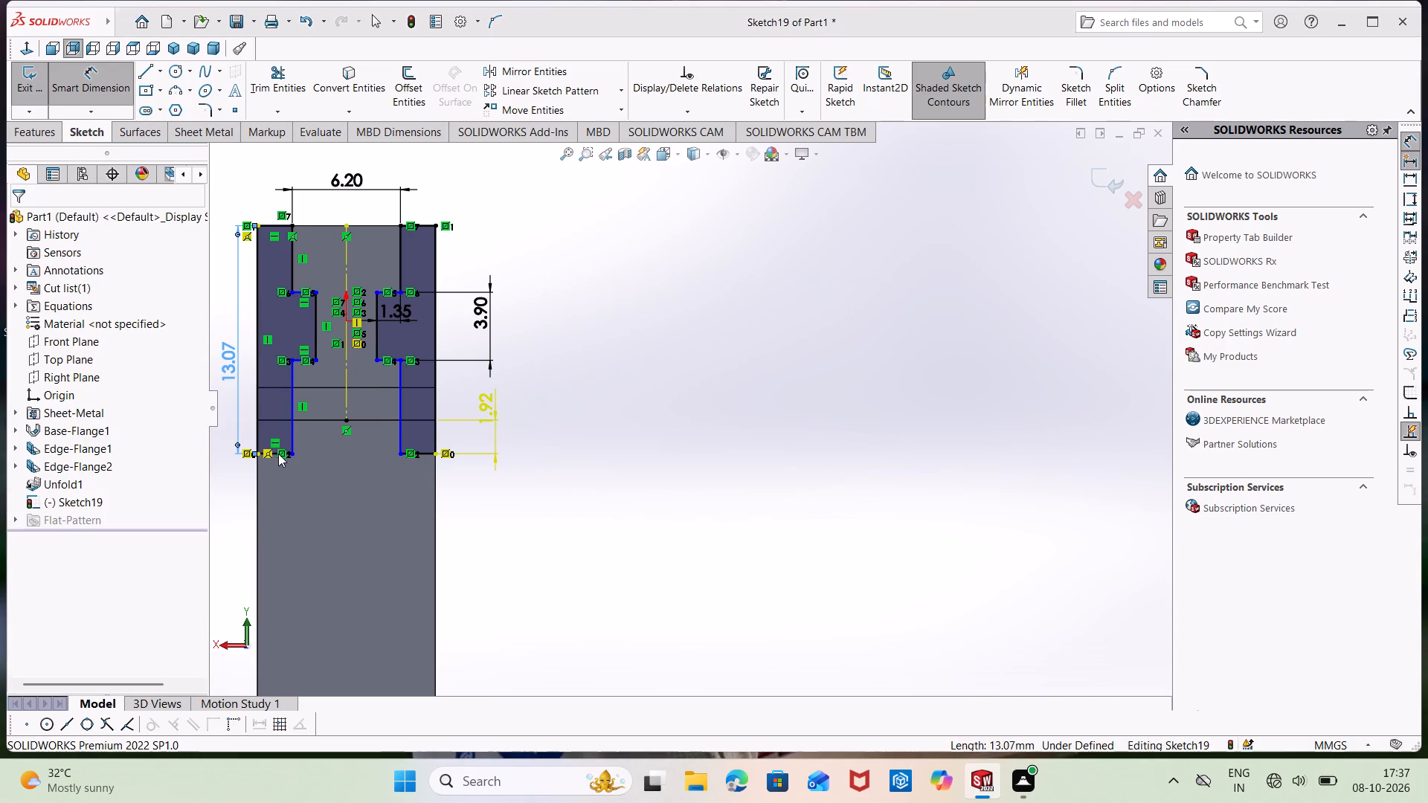
Delete the 1.92 mm dimension between the bend line and the end of the mirrored profile.
right_click(486, 396)
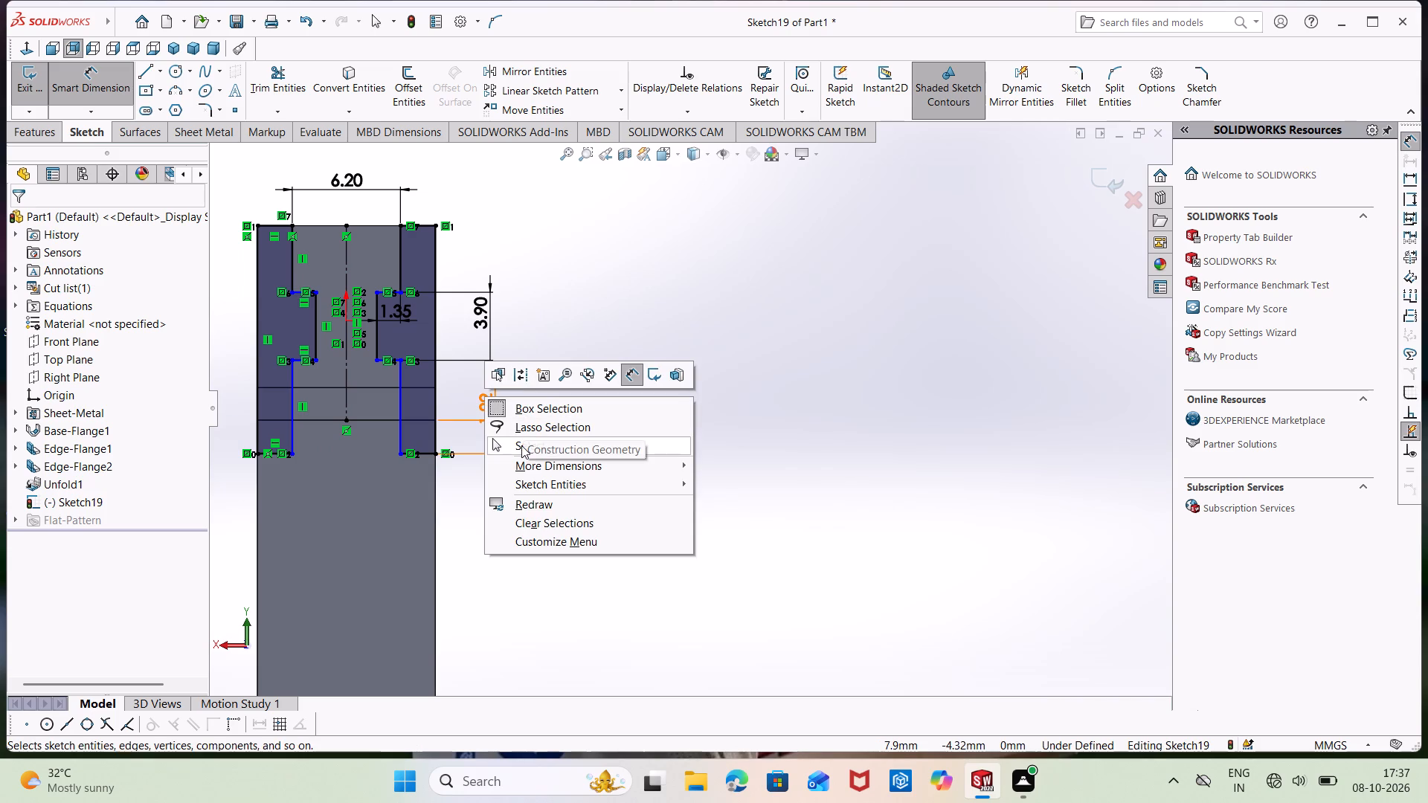
left_click(765, 320)
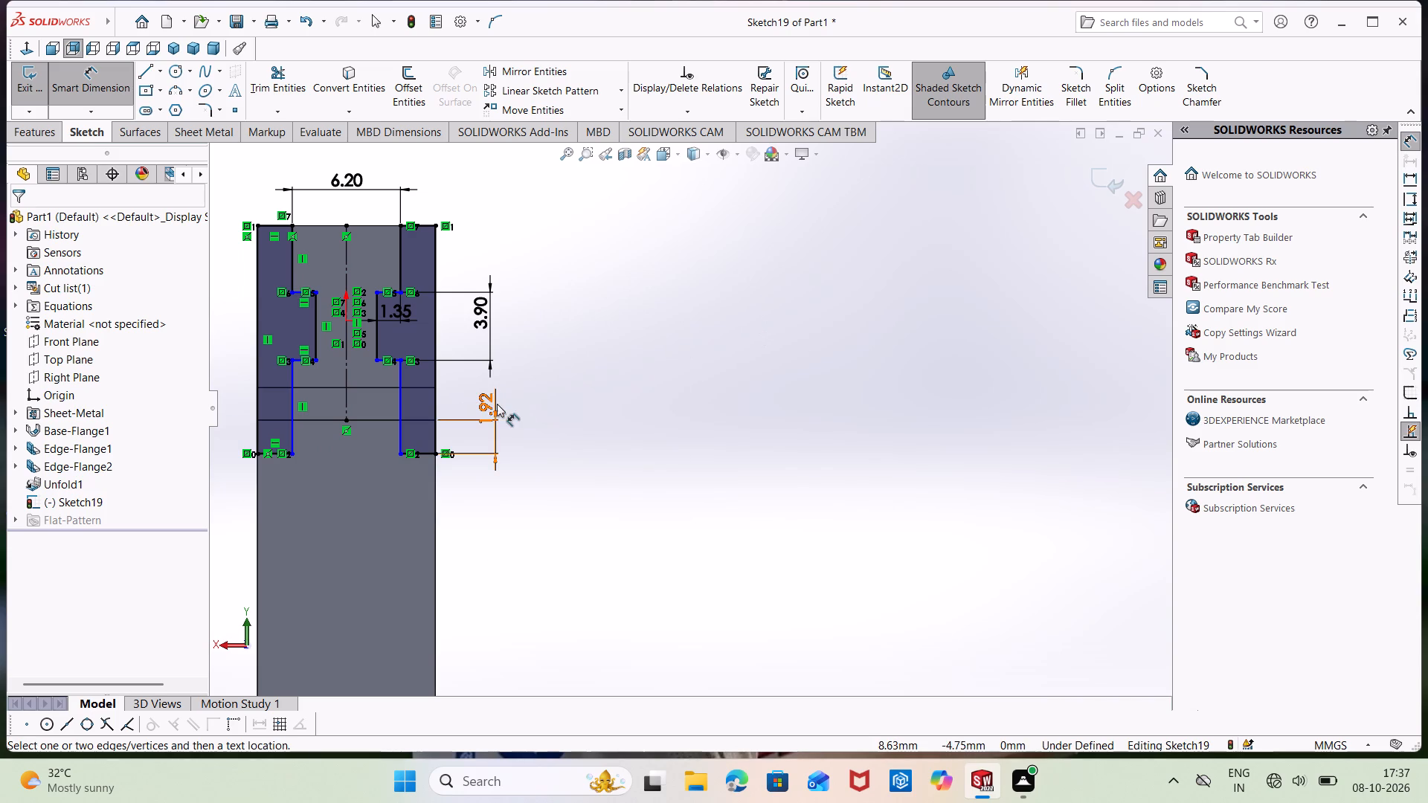
right_click(498, 404)
key("Escape")
key("Escape")
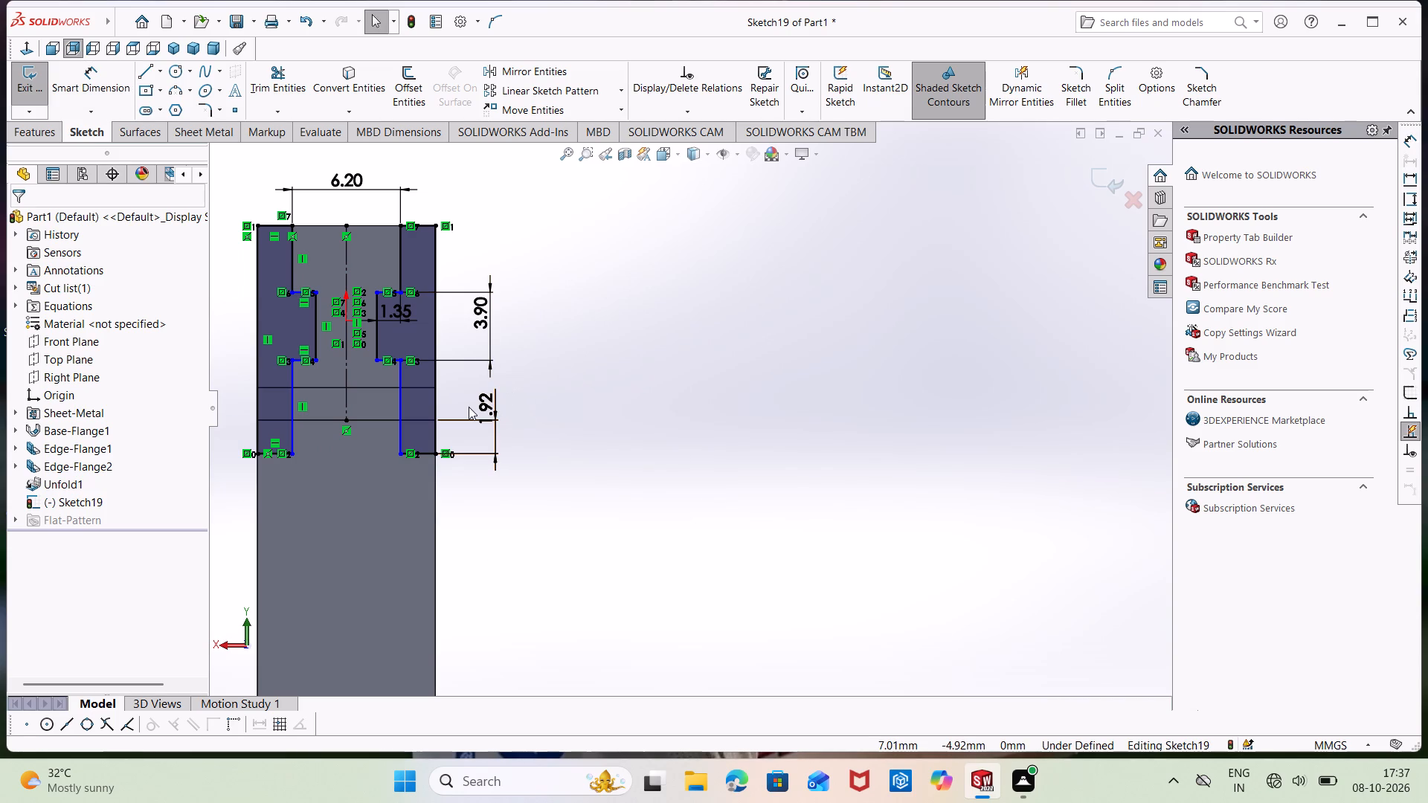
right_click(469, 407)
key("Escape")
right_click(483, 400)
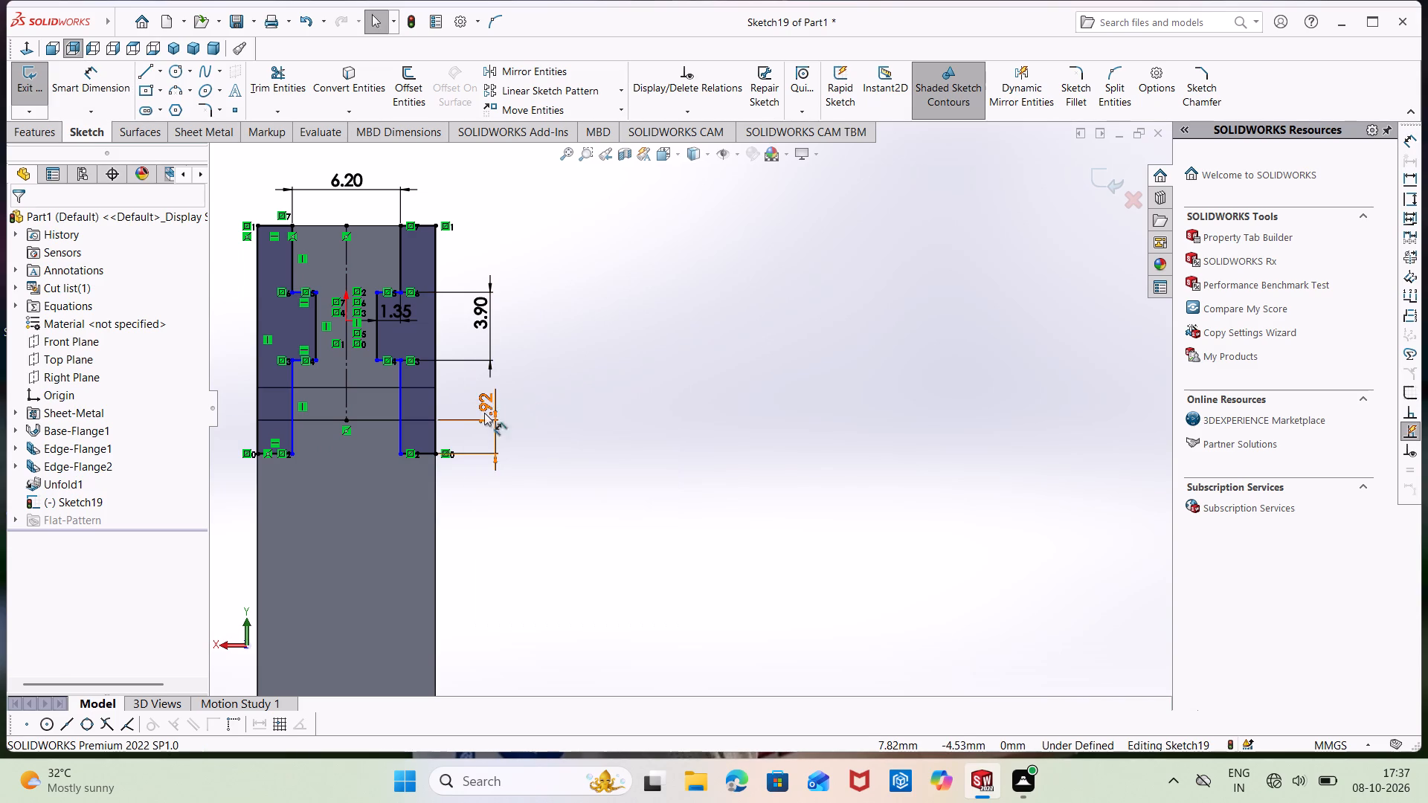
left_click(520, 578)
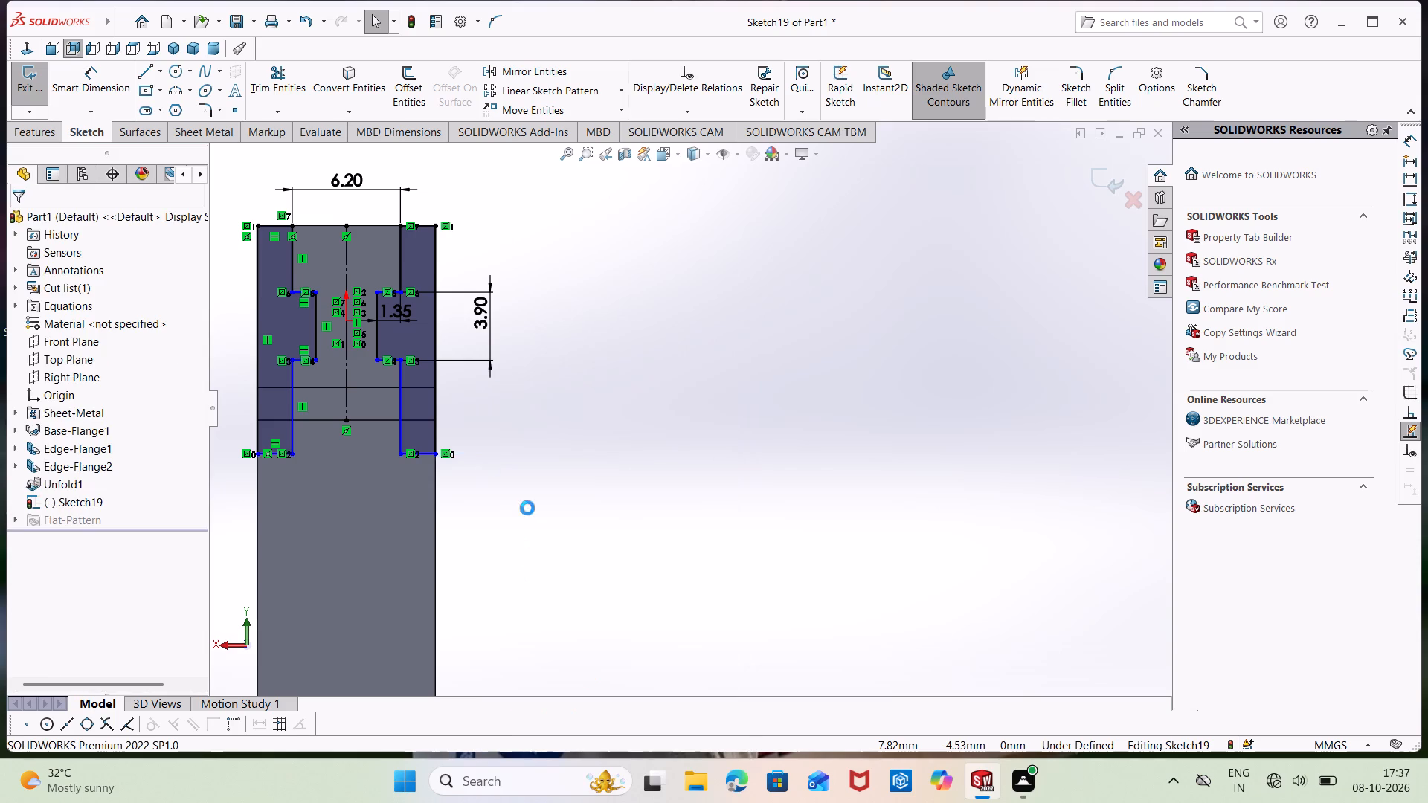
Dimension the full length of the original stepped profile's outer vertical edge.
right_click_drag(591, 472, 607, 348)
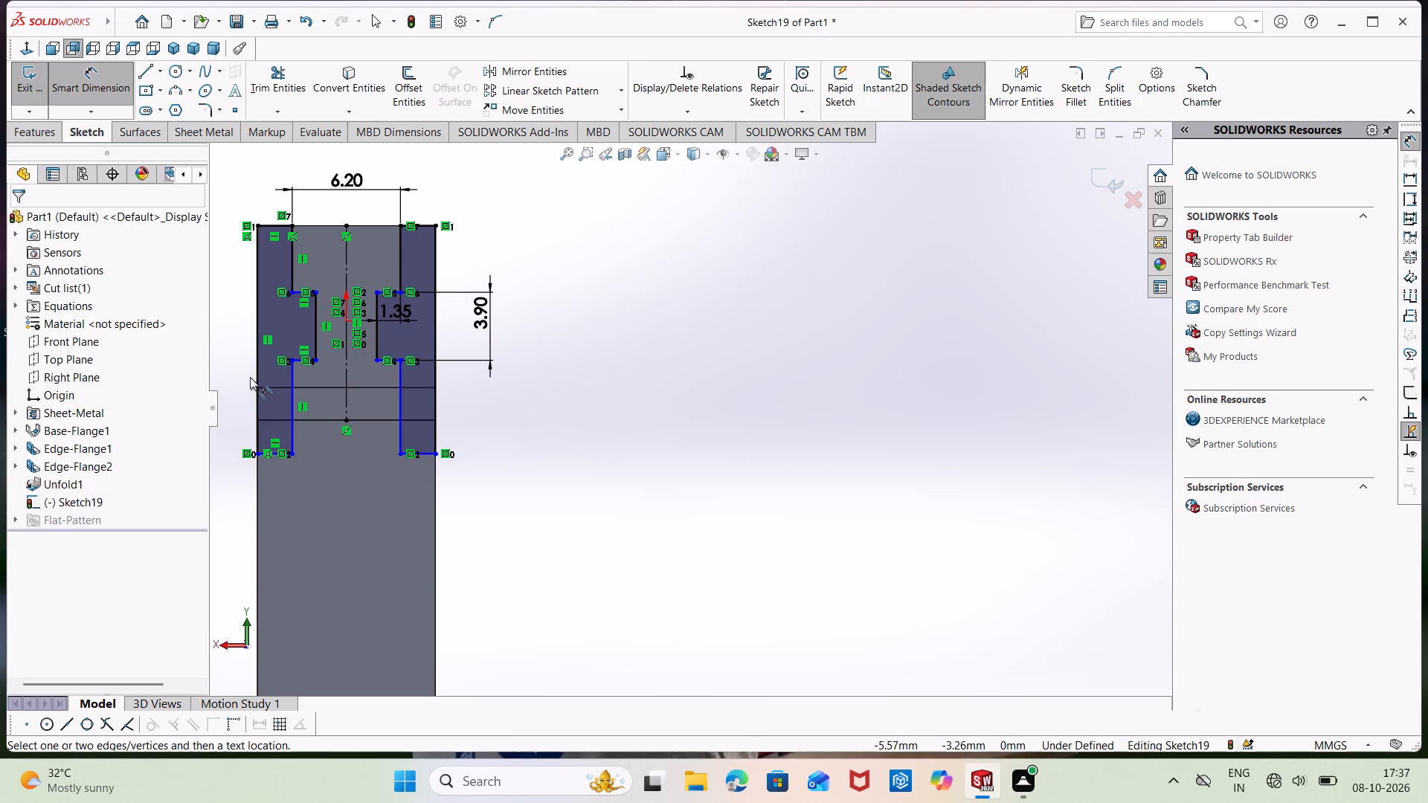
left_click(254, 370)
left_click(231, 370)
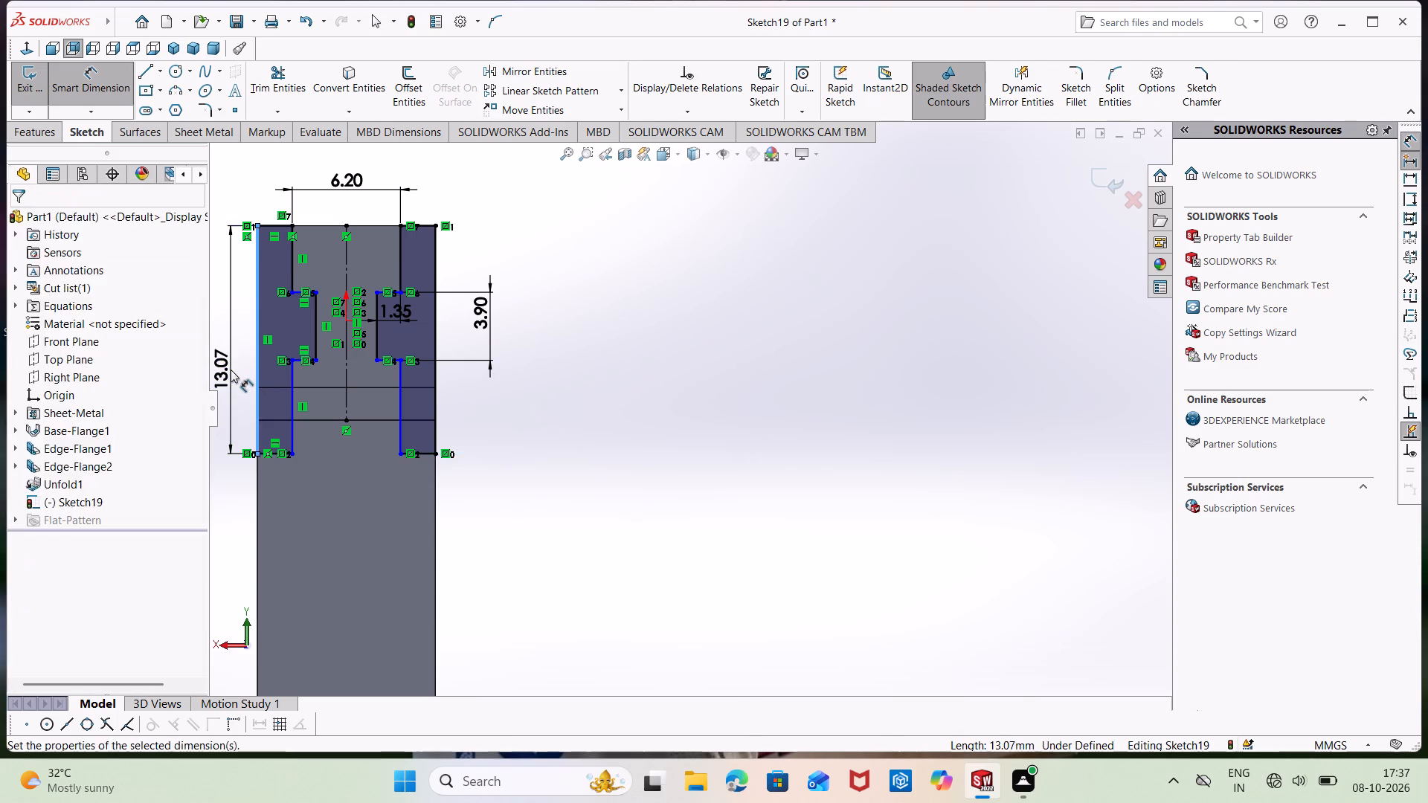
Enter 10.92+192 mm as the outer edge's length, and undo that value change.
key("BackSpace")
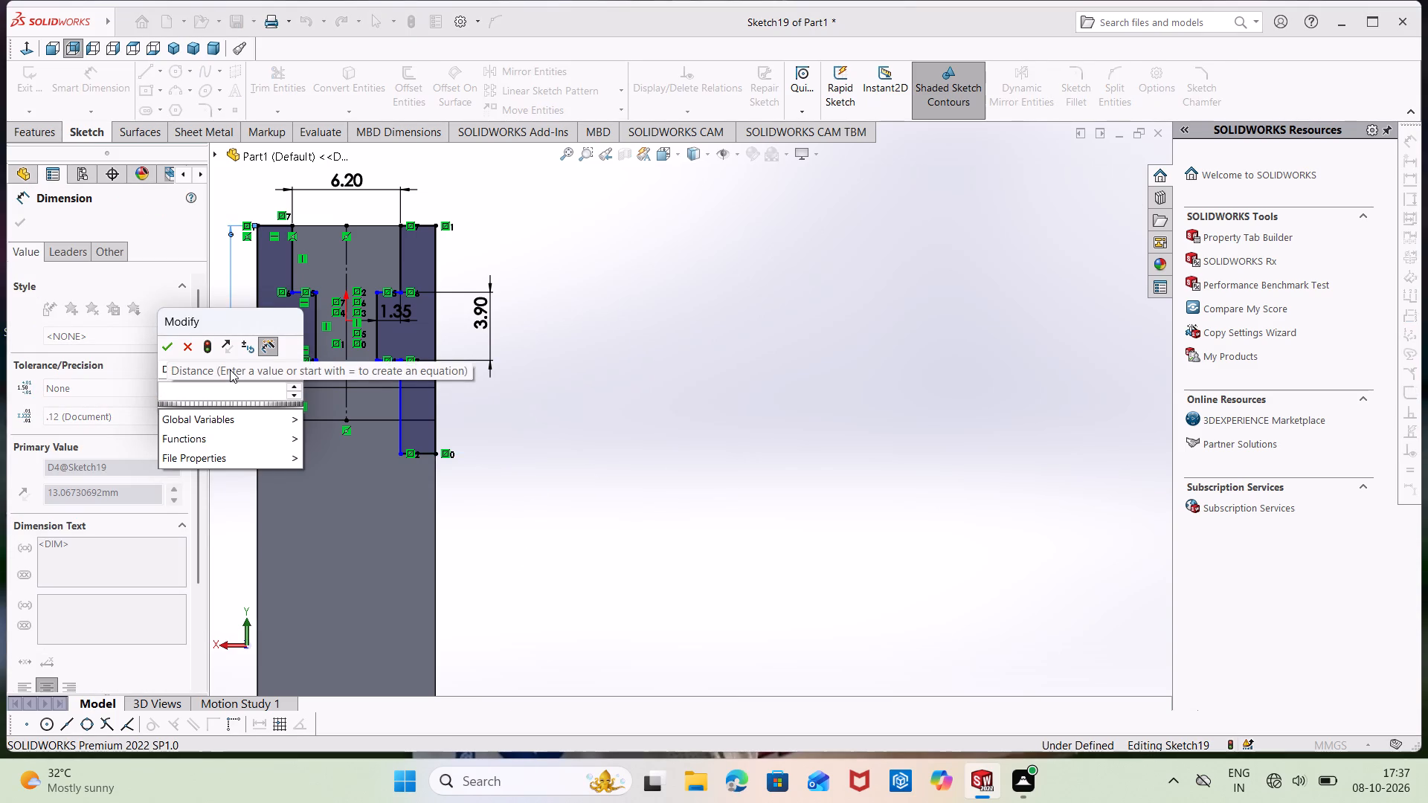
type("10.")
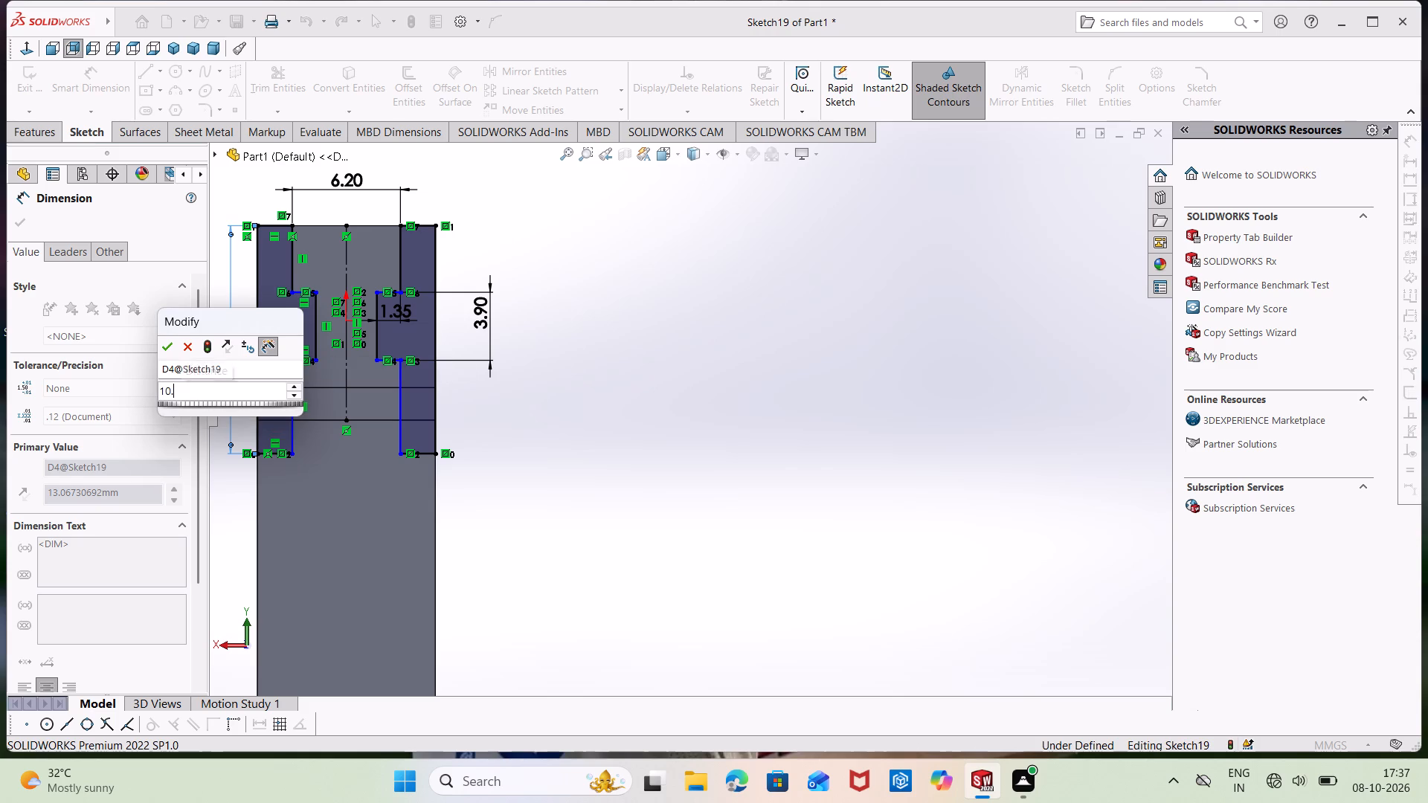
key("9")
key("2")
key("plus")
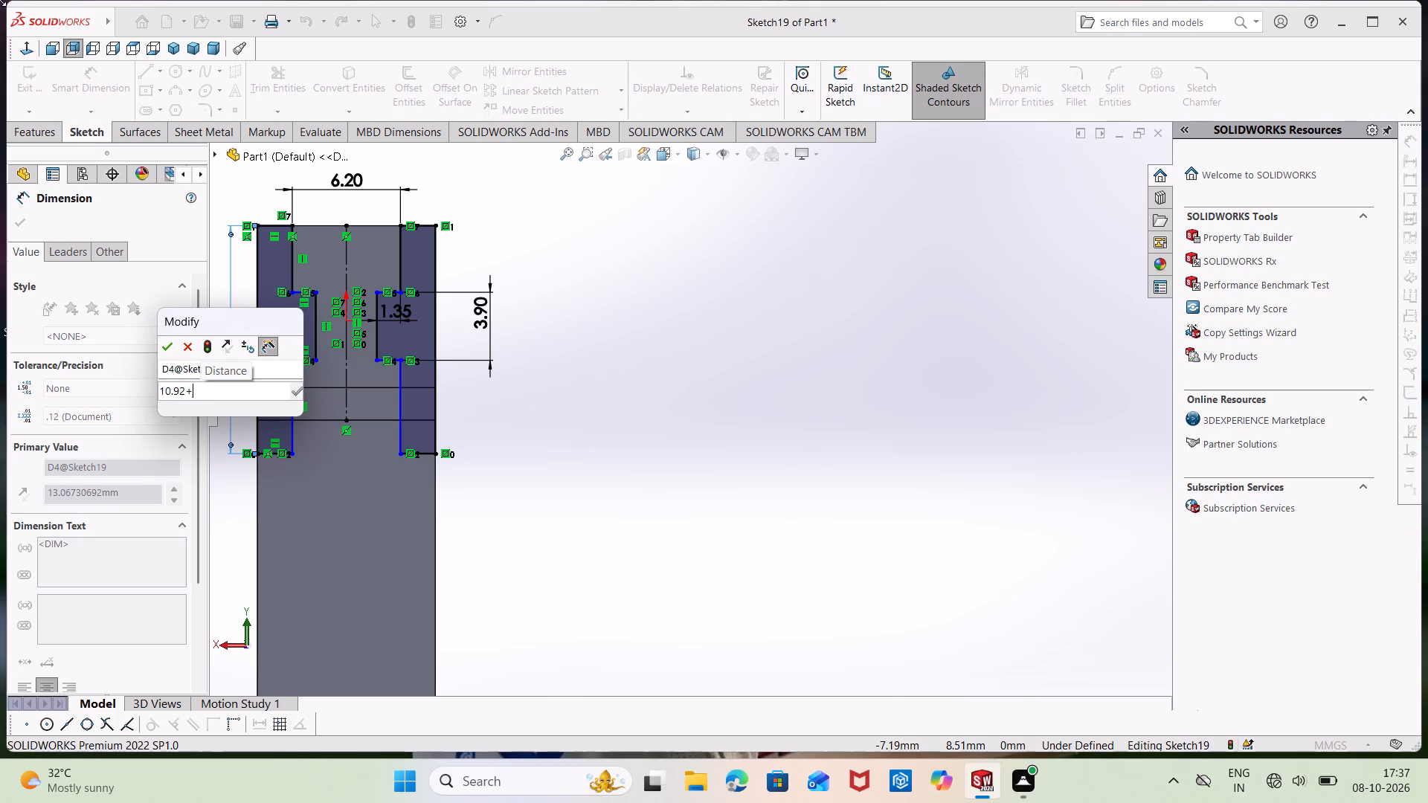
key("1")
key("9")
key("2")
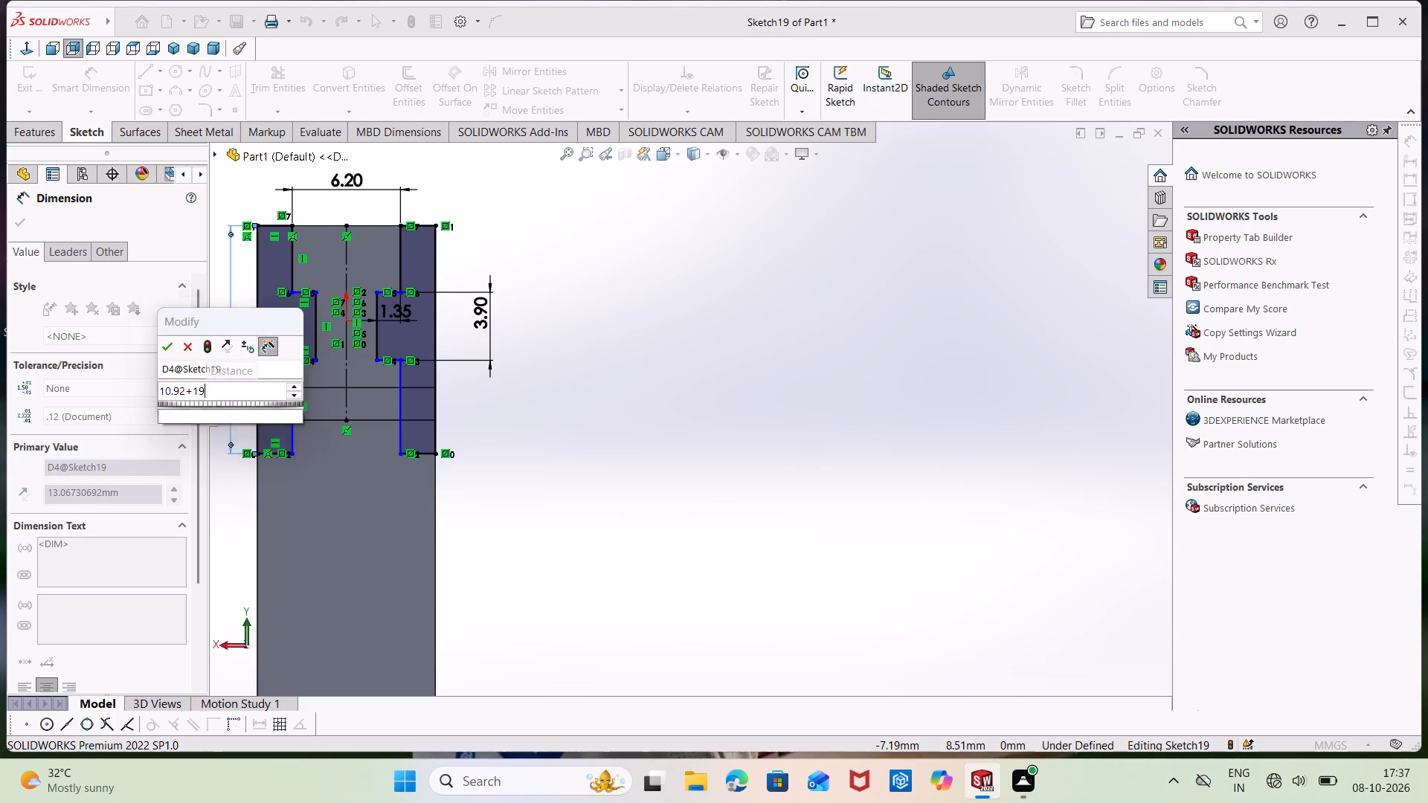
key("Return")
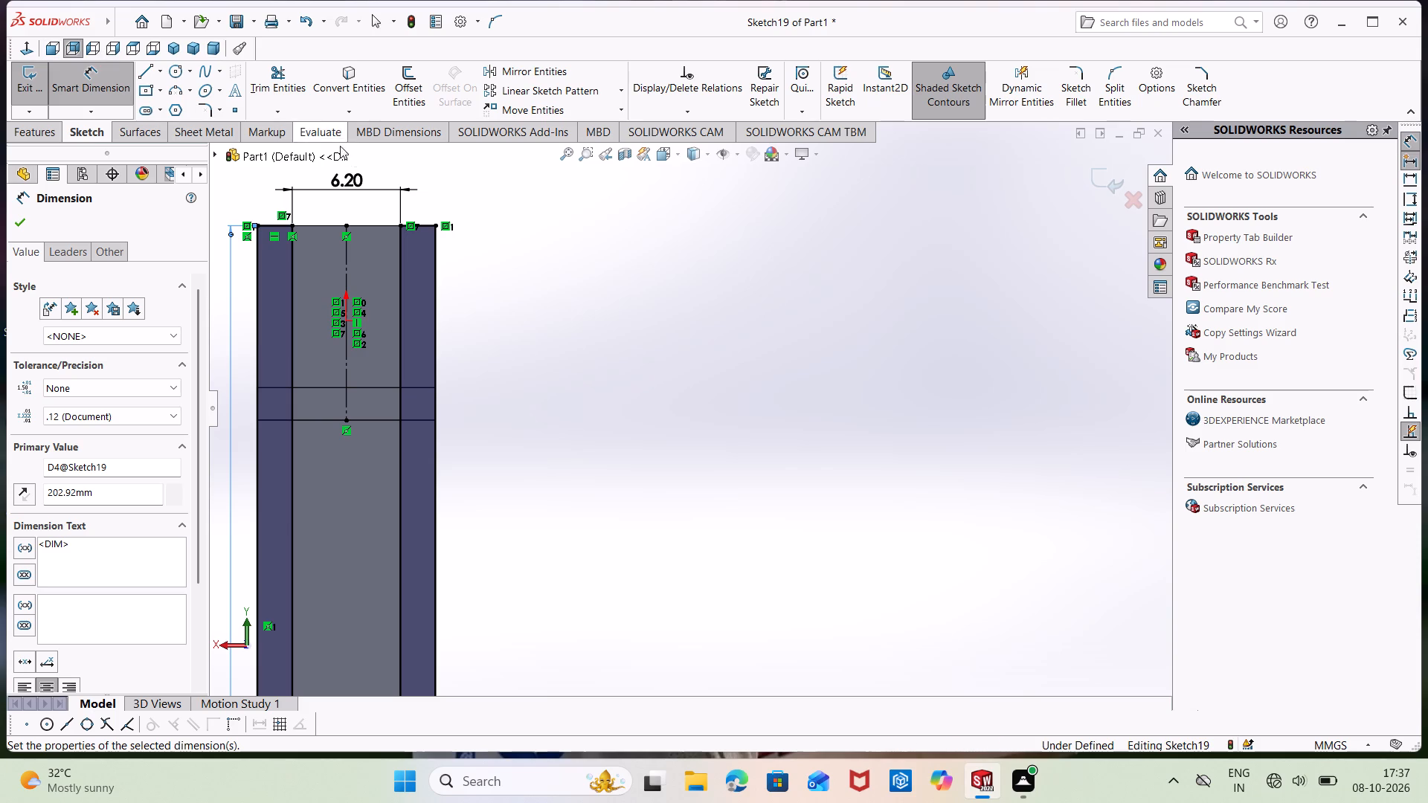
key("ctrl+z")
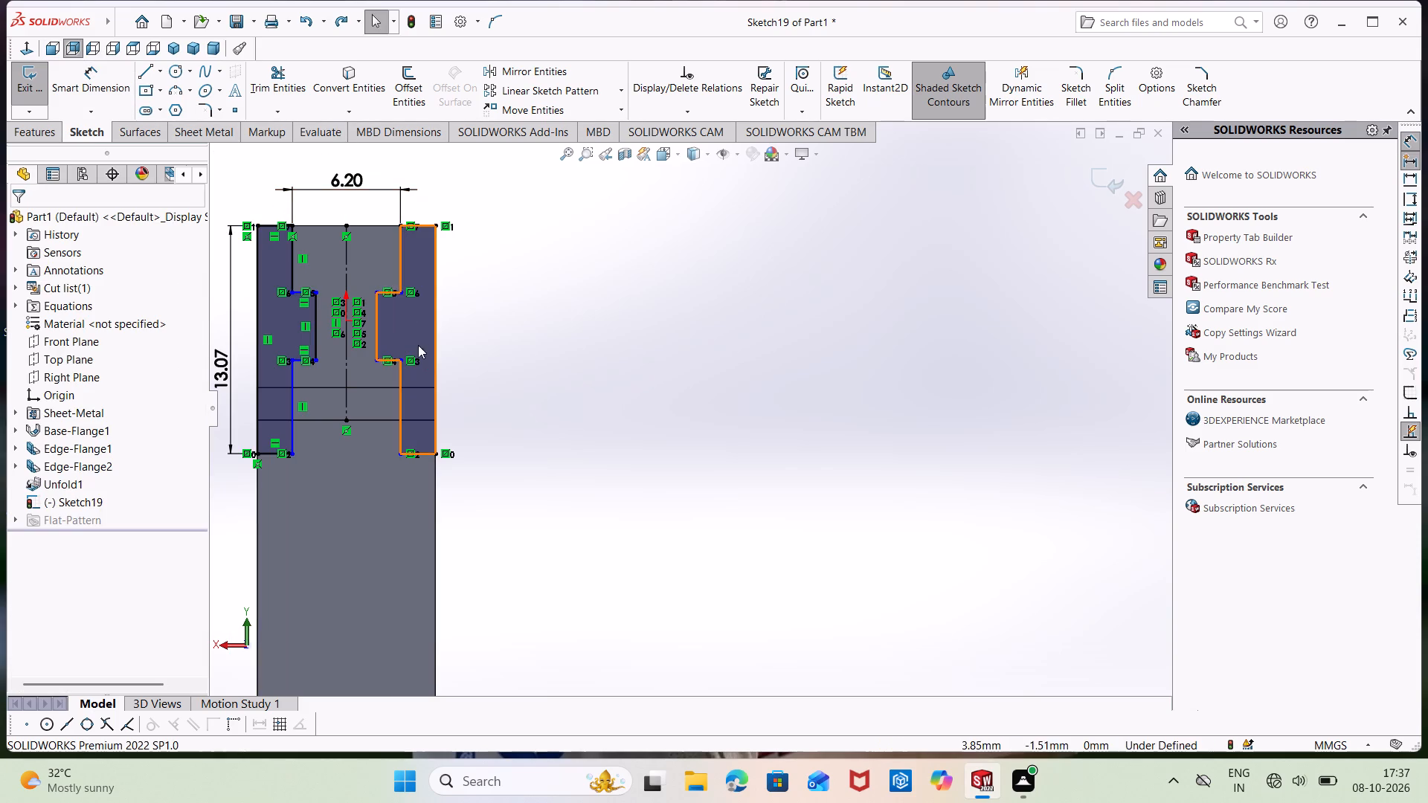
Set the length of the profile's outer vertical edge to 10.92+1.92 mm.
double_click(214, 376)
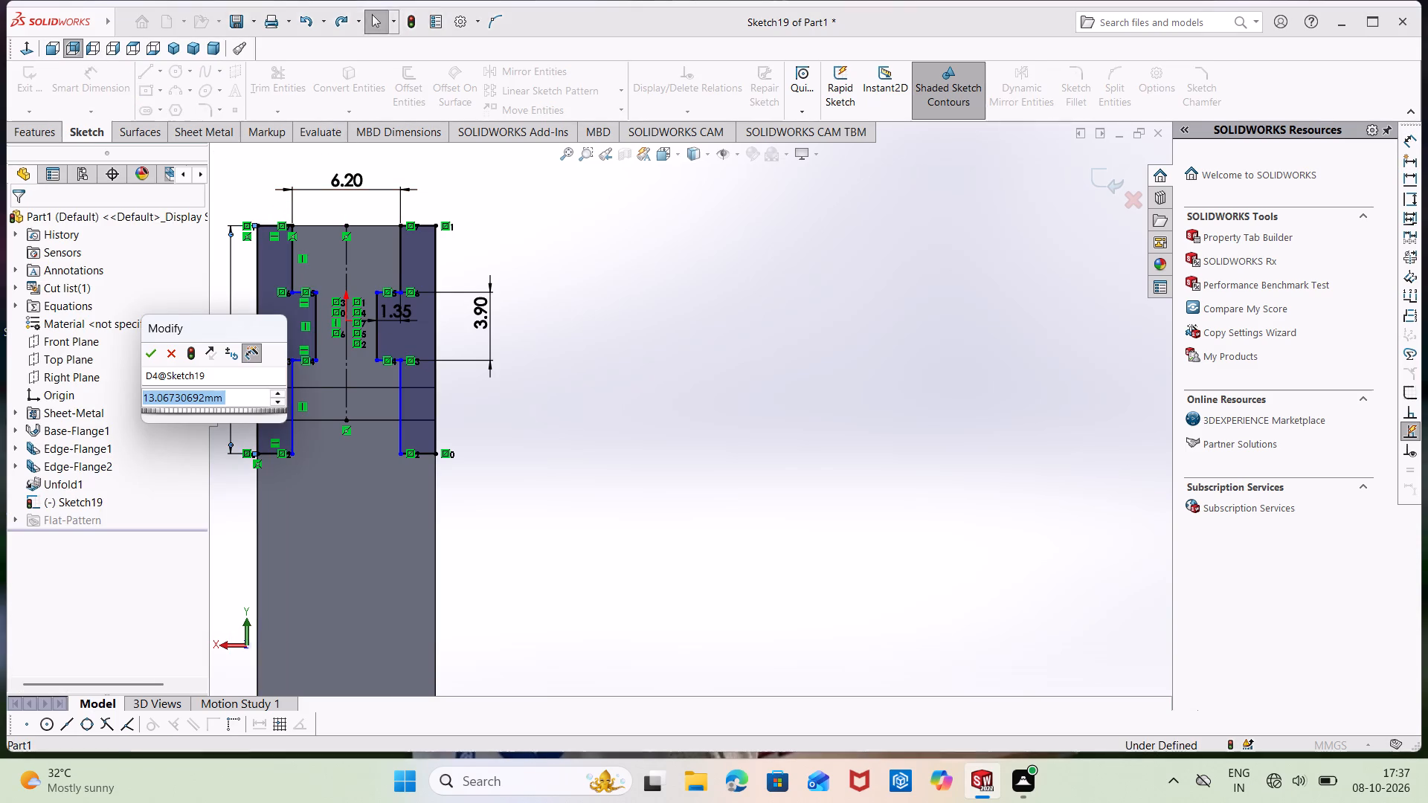
key("BackSpace")
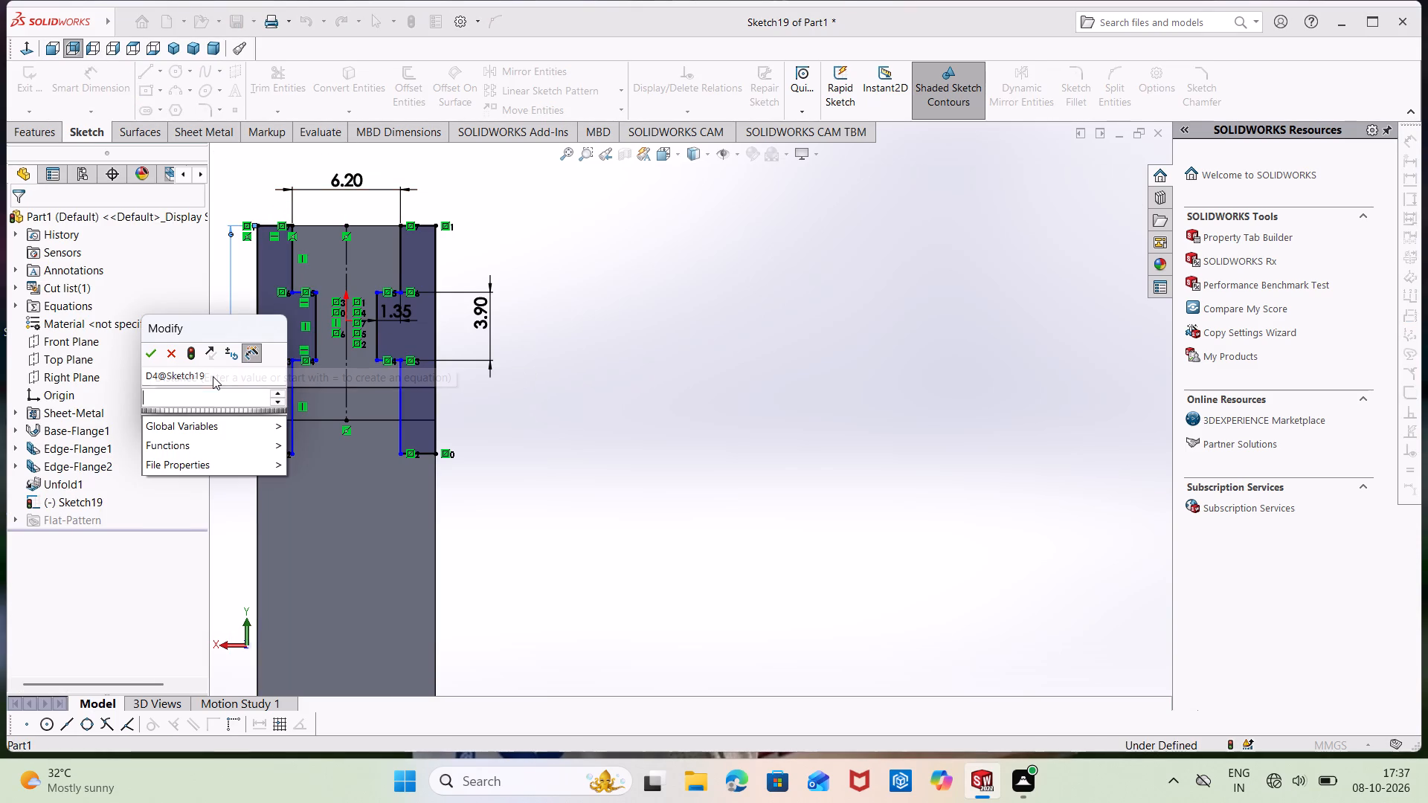
type("10")
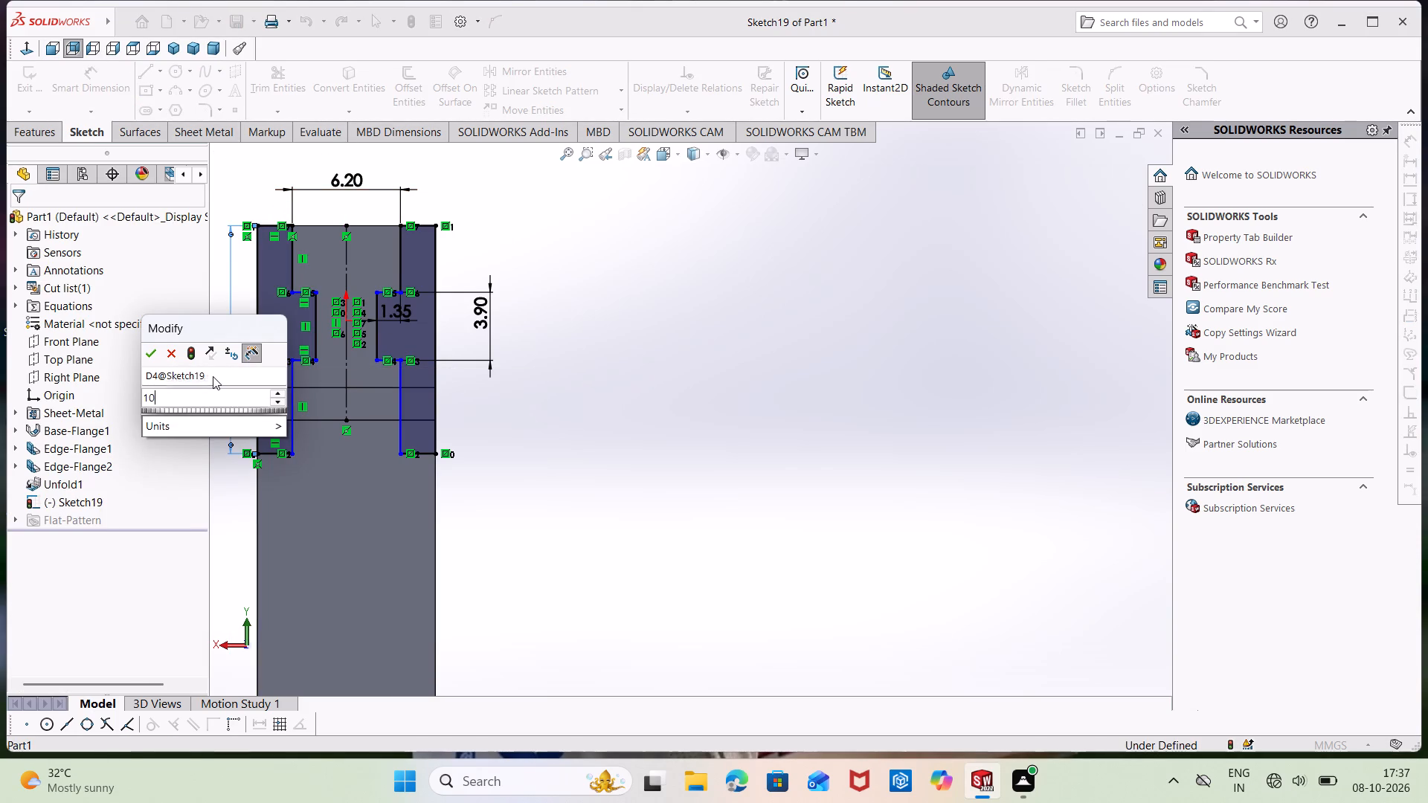
key("period")
key("9")
type("2+")
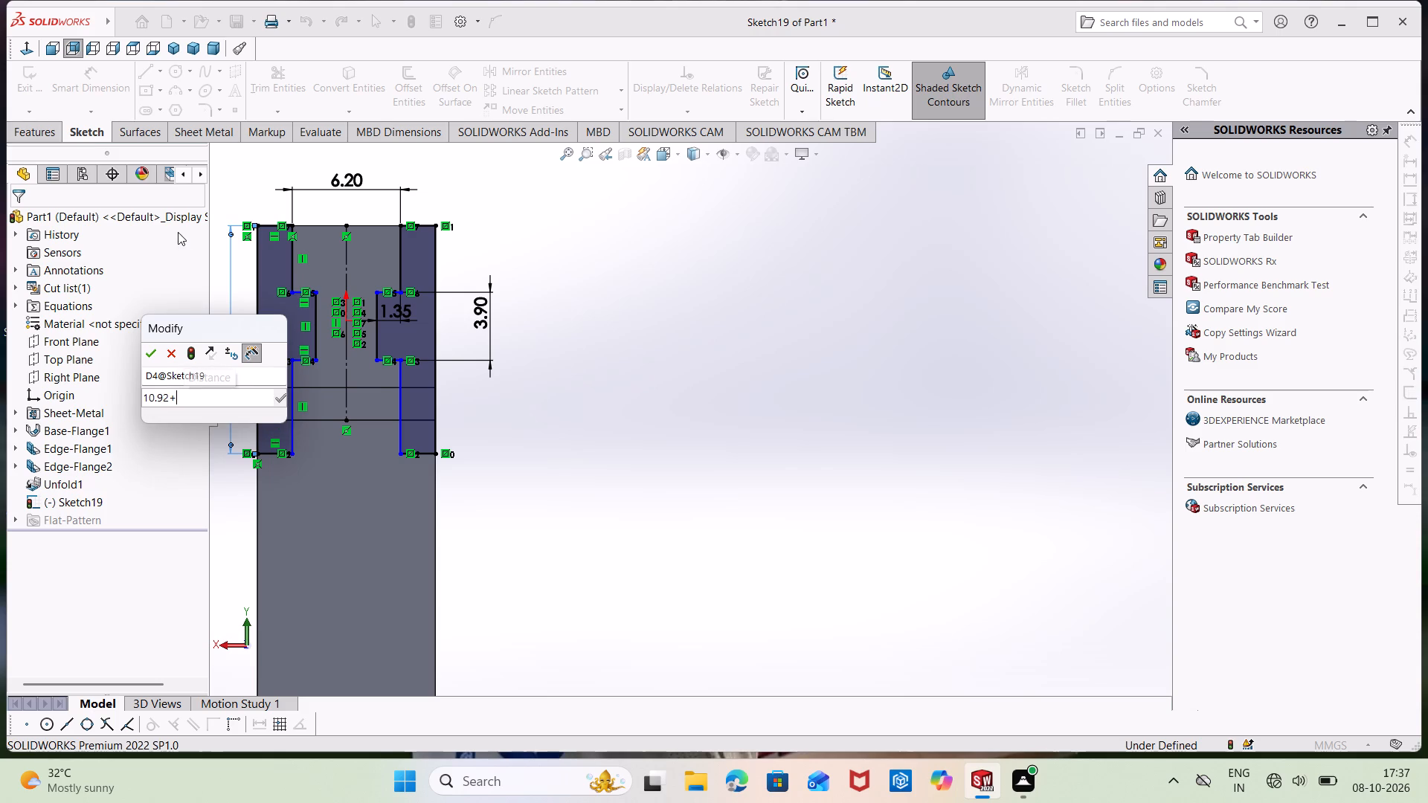
type("1.92")
key("Return")
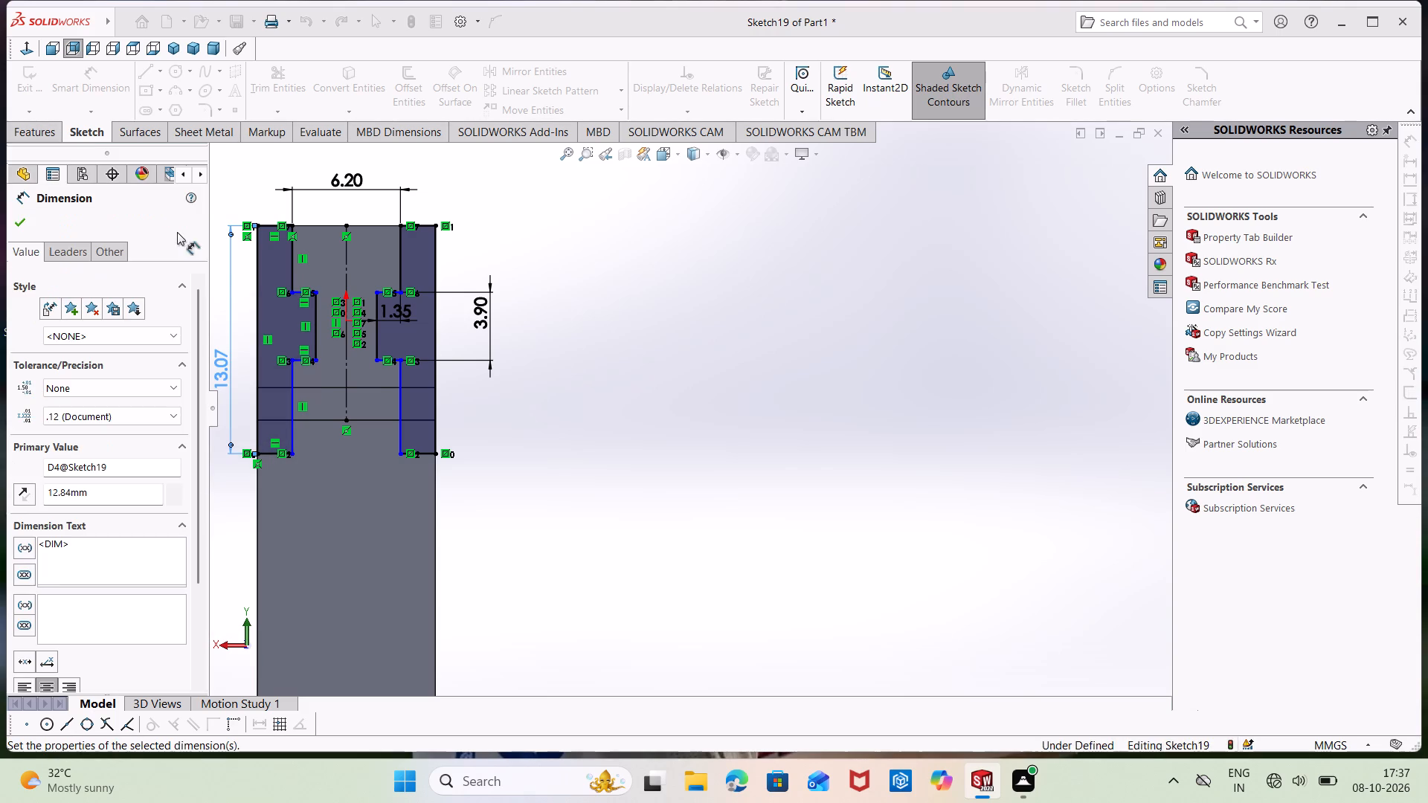
left_click(566, 316)
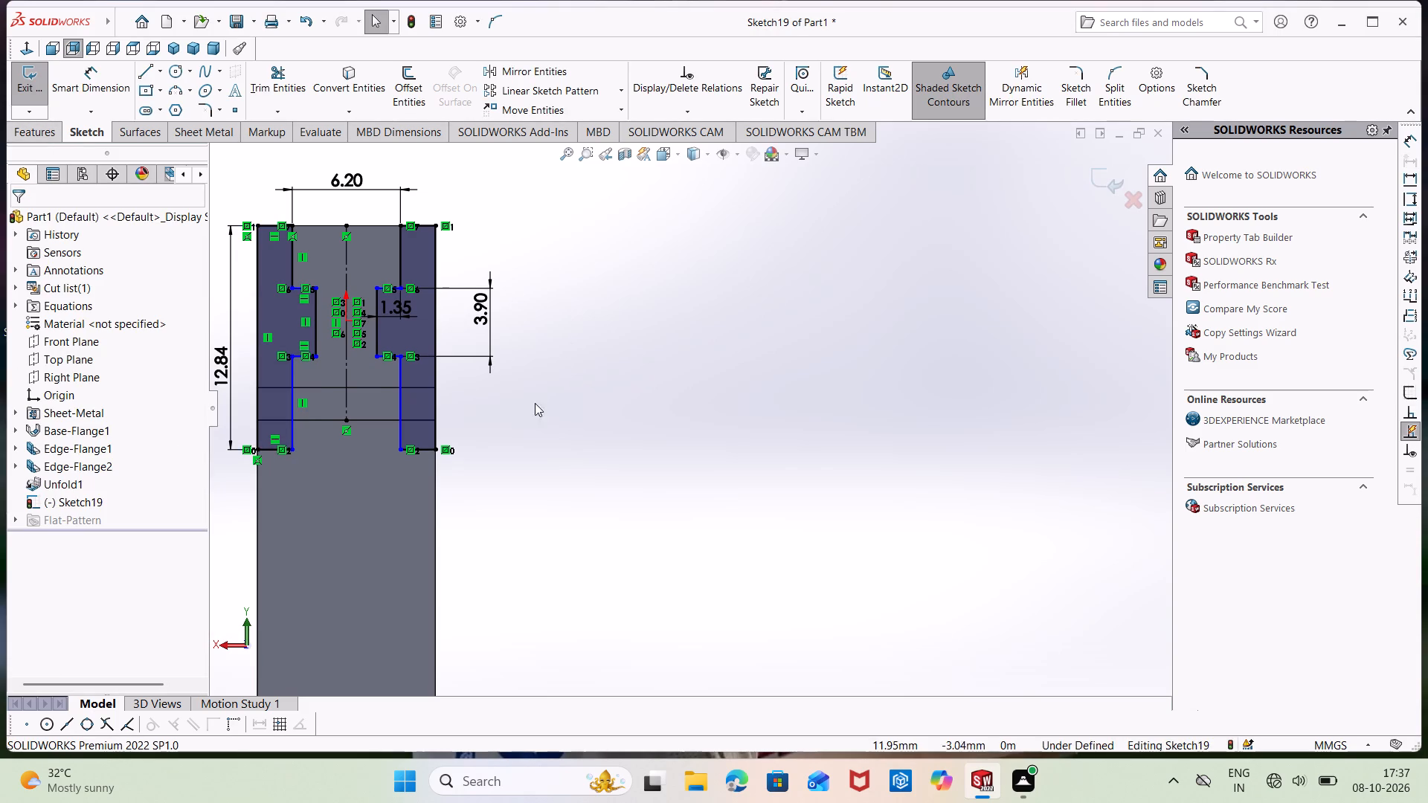
Delete the relation tying the stepped profile's lower outer corner to the side edge of the blank.
right_click_drag(483, 450, 503, 370)
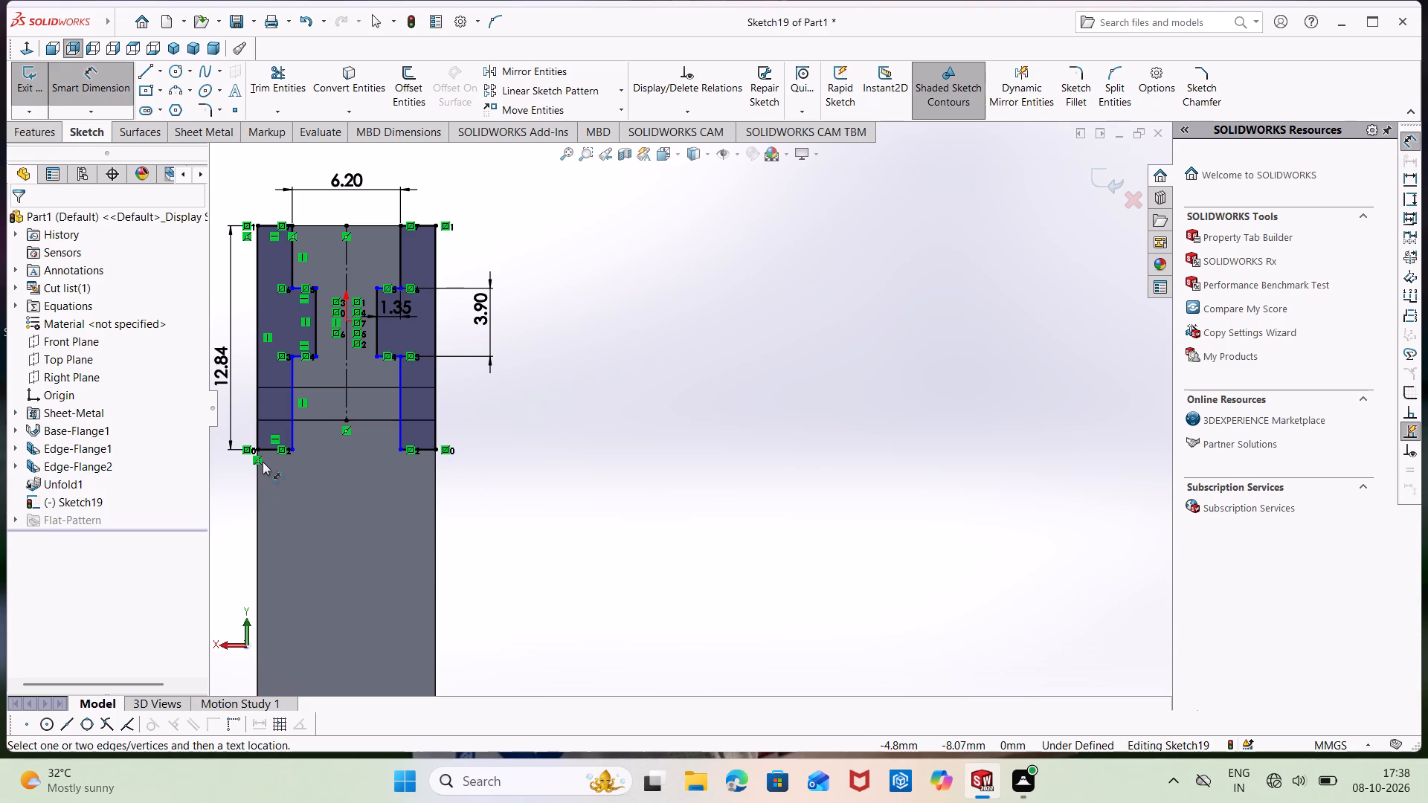
key("Escape")
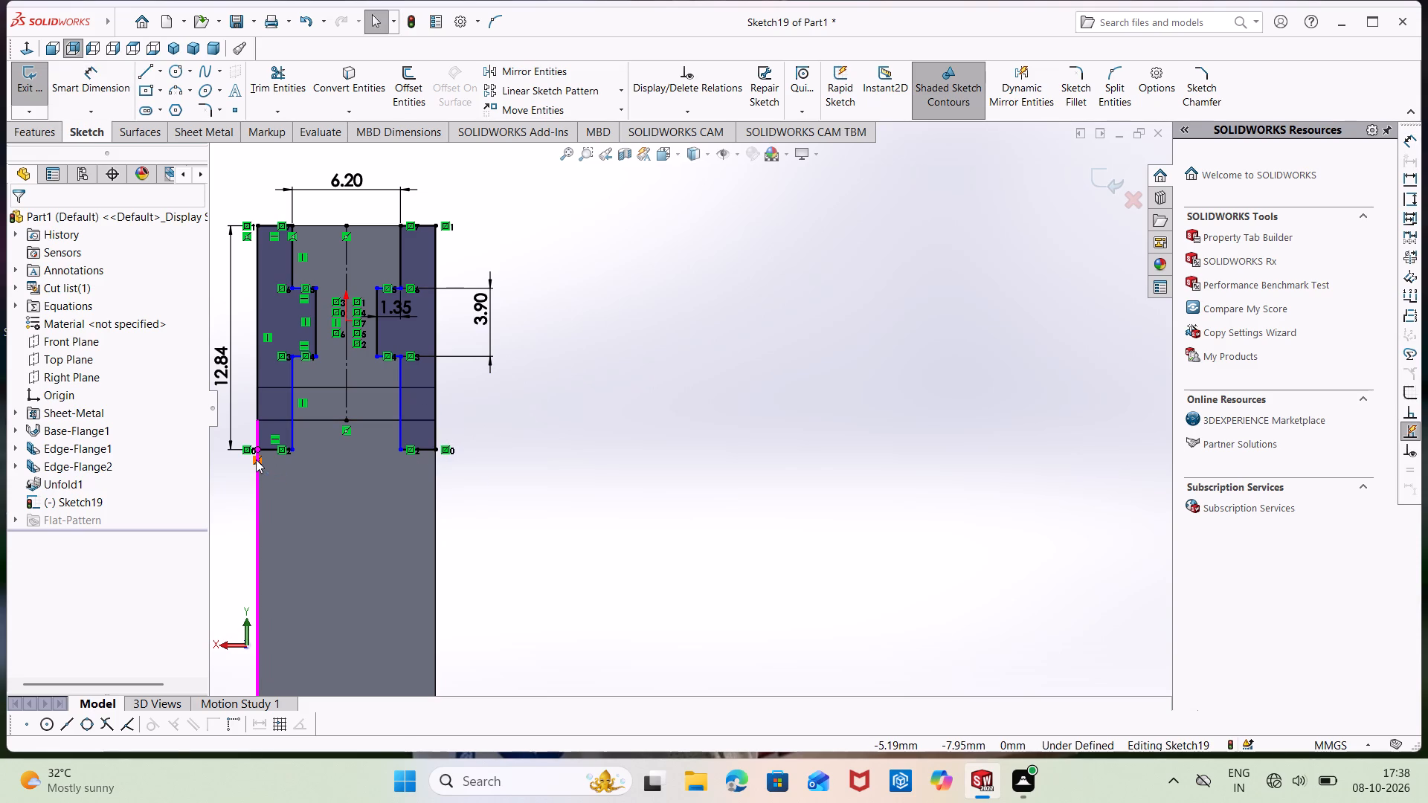
left_click(256, 459)
left_click(260, 460)
key("Escape")
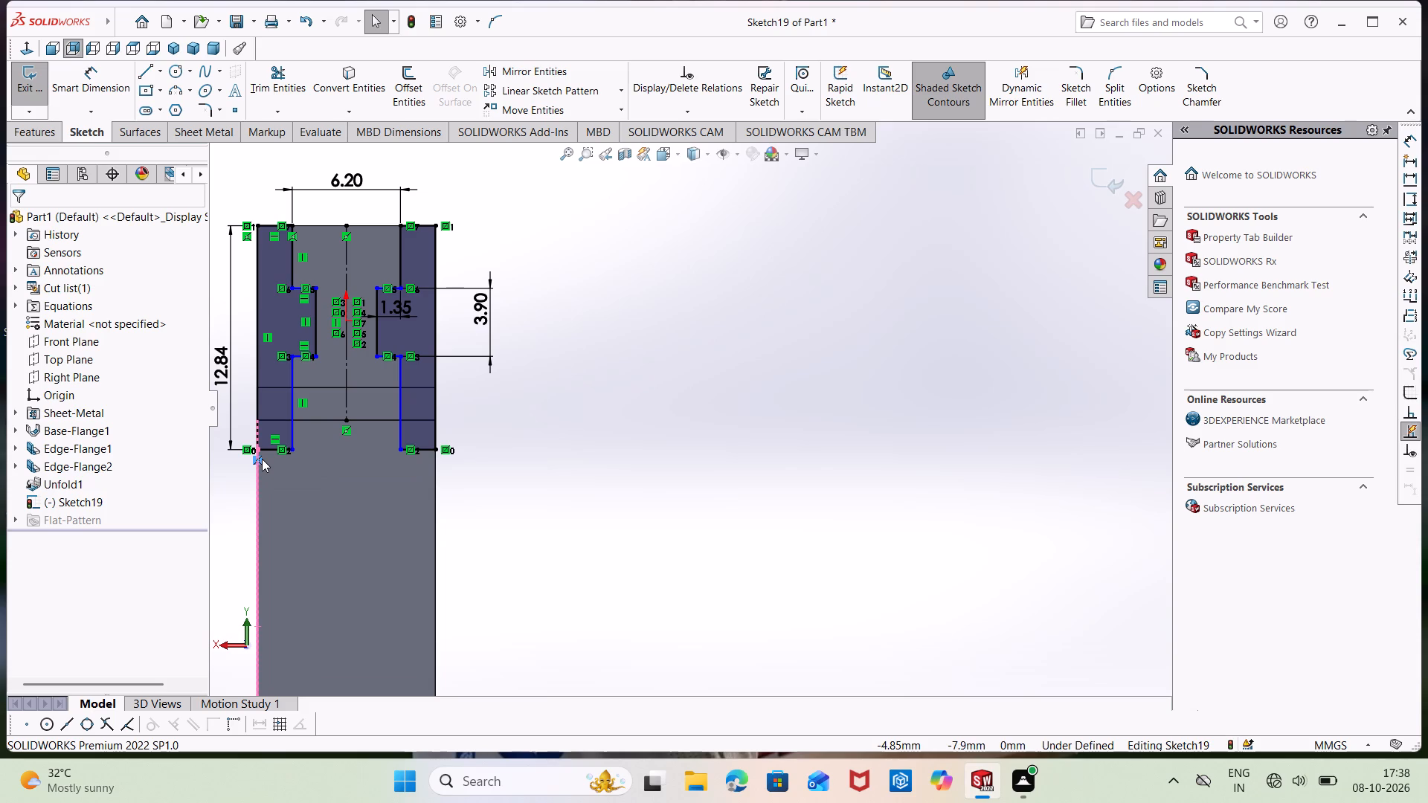
left_click(262, 459)
key("Escape")
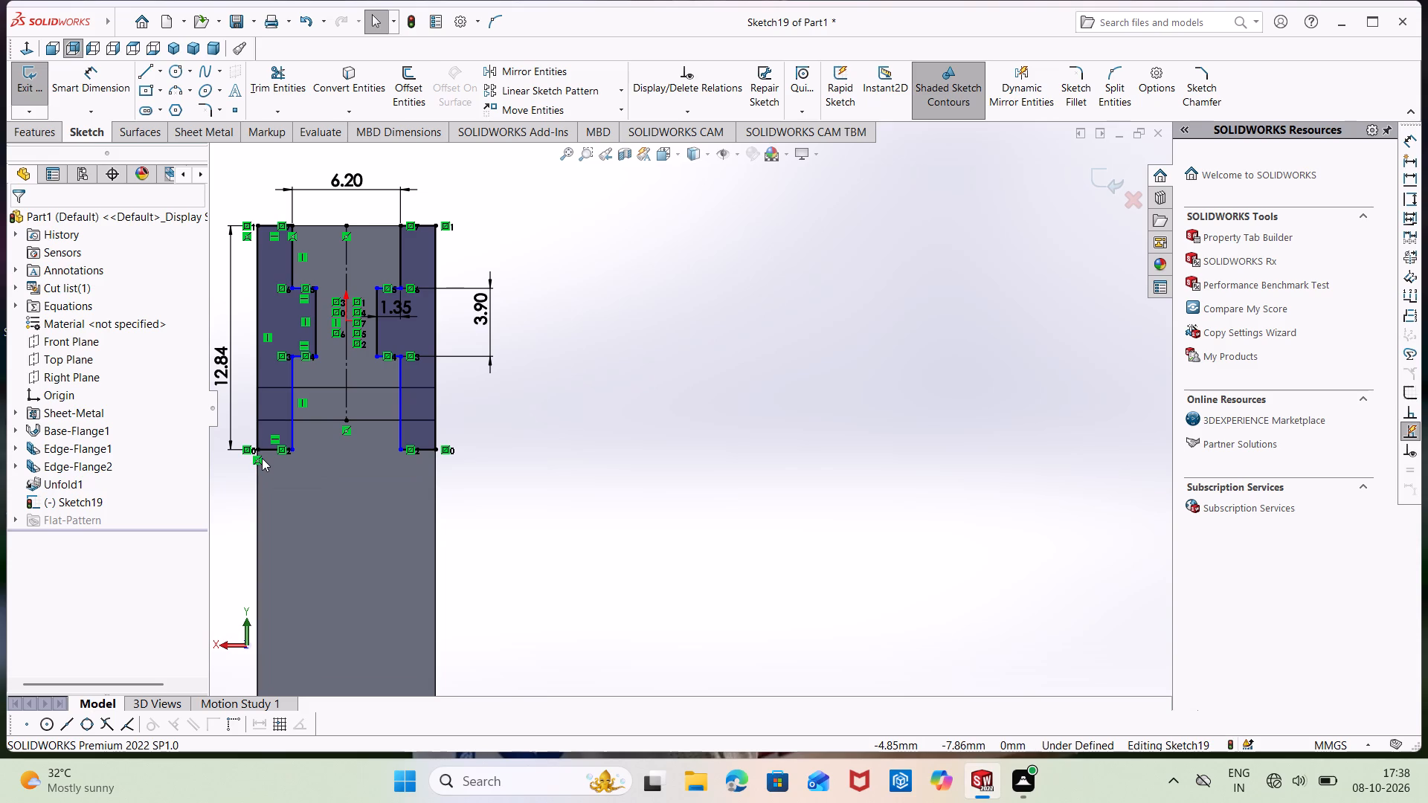
scroll(262, 458, "up", 2)
scroll(382, 462, "down", 5)
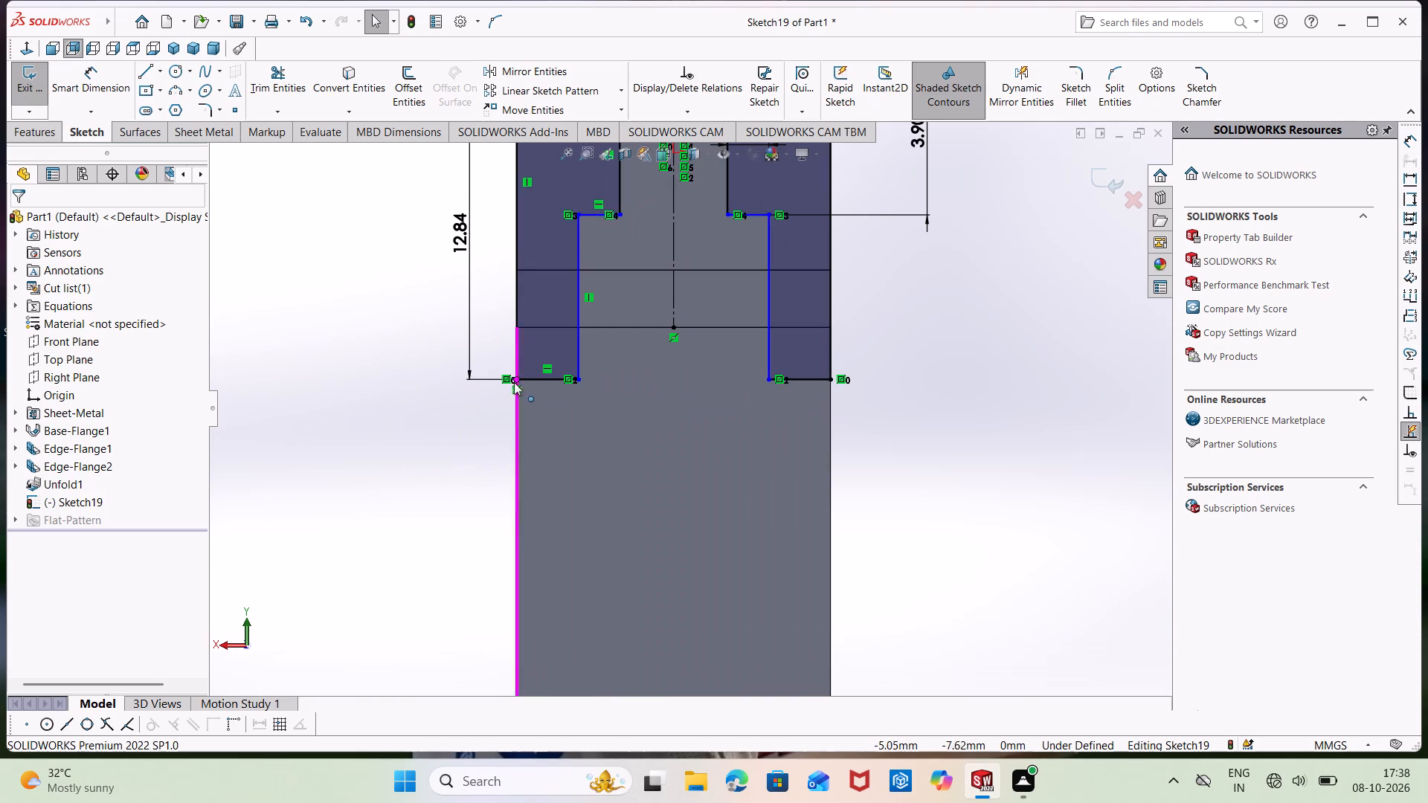
left_click(519, 390)
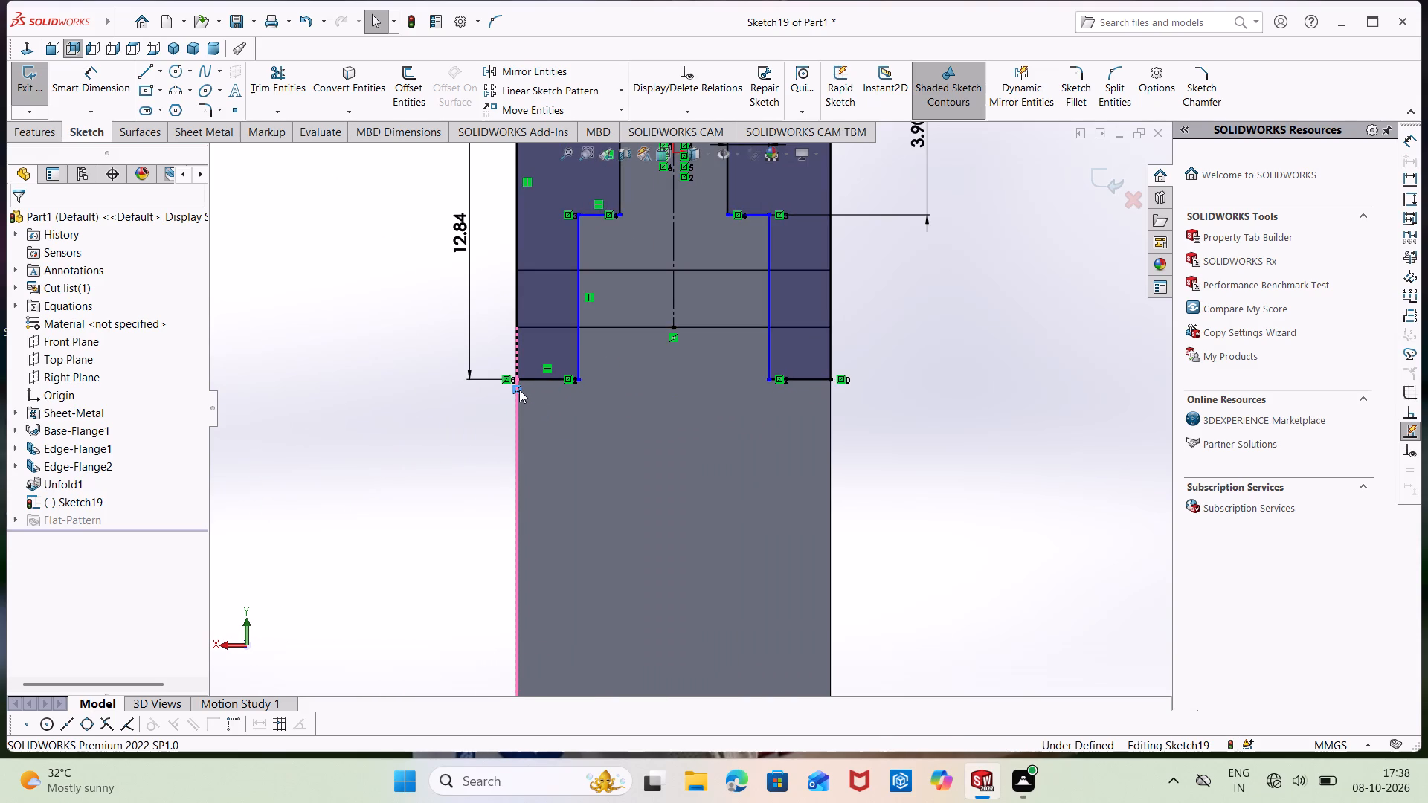
right_click(519, 390)
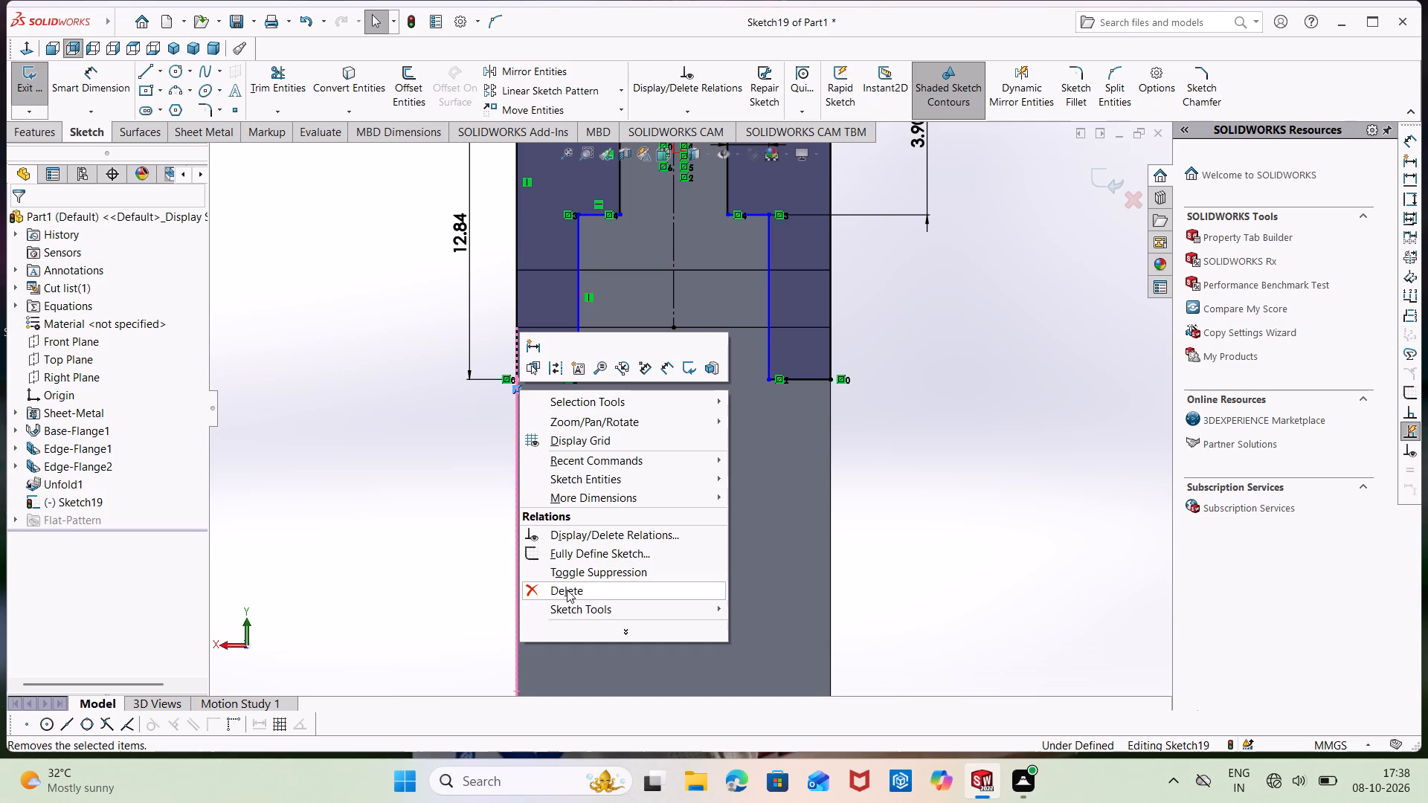
left_click(567, 591)
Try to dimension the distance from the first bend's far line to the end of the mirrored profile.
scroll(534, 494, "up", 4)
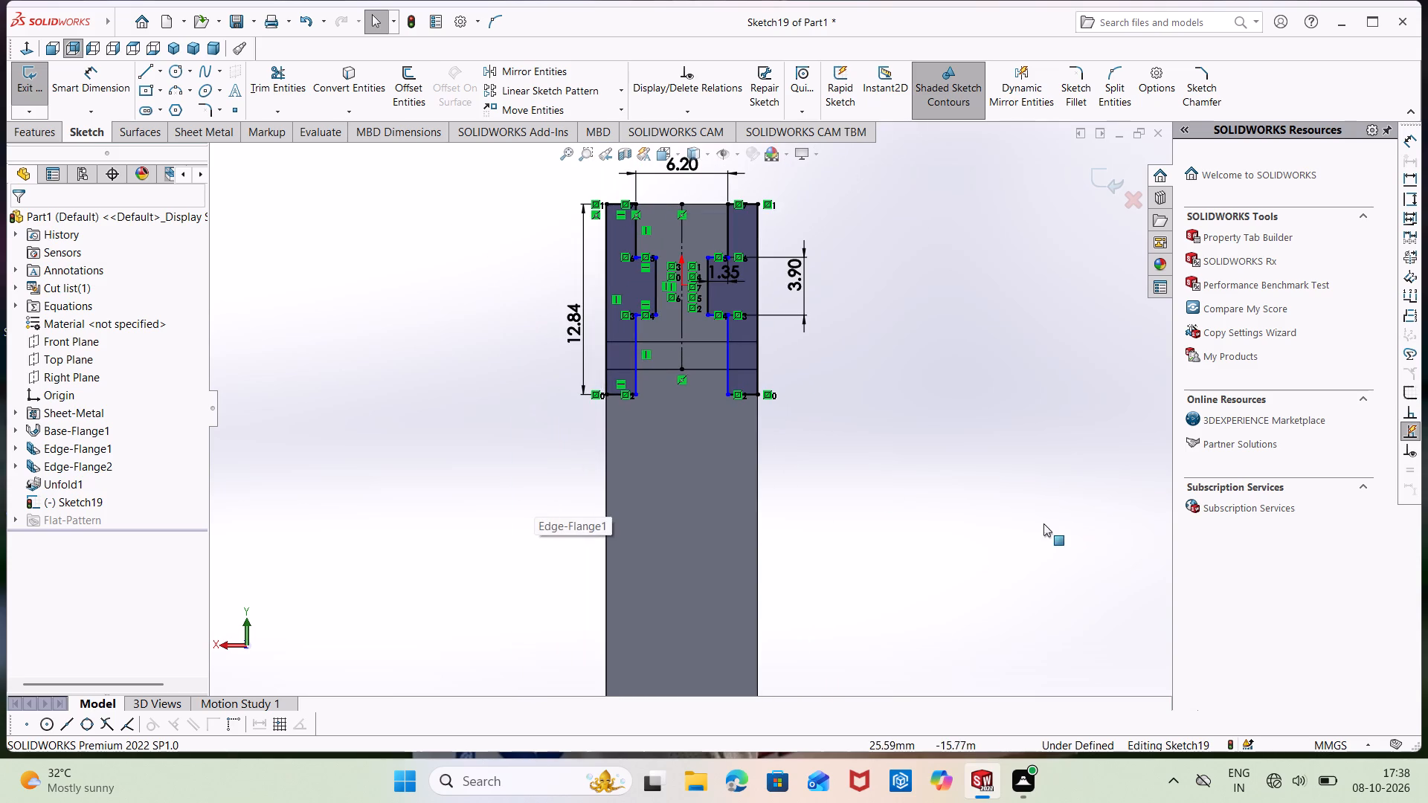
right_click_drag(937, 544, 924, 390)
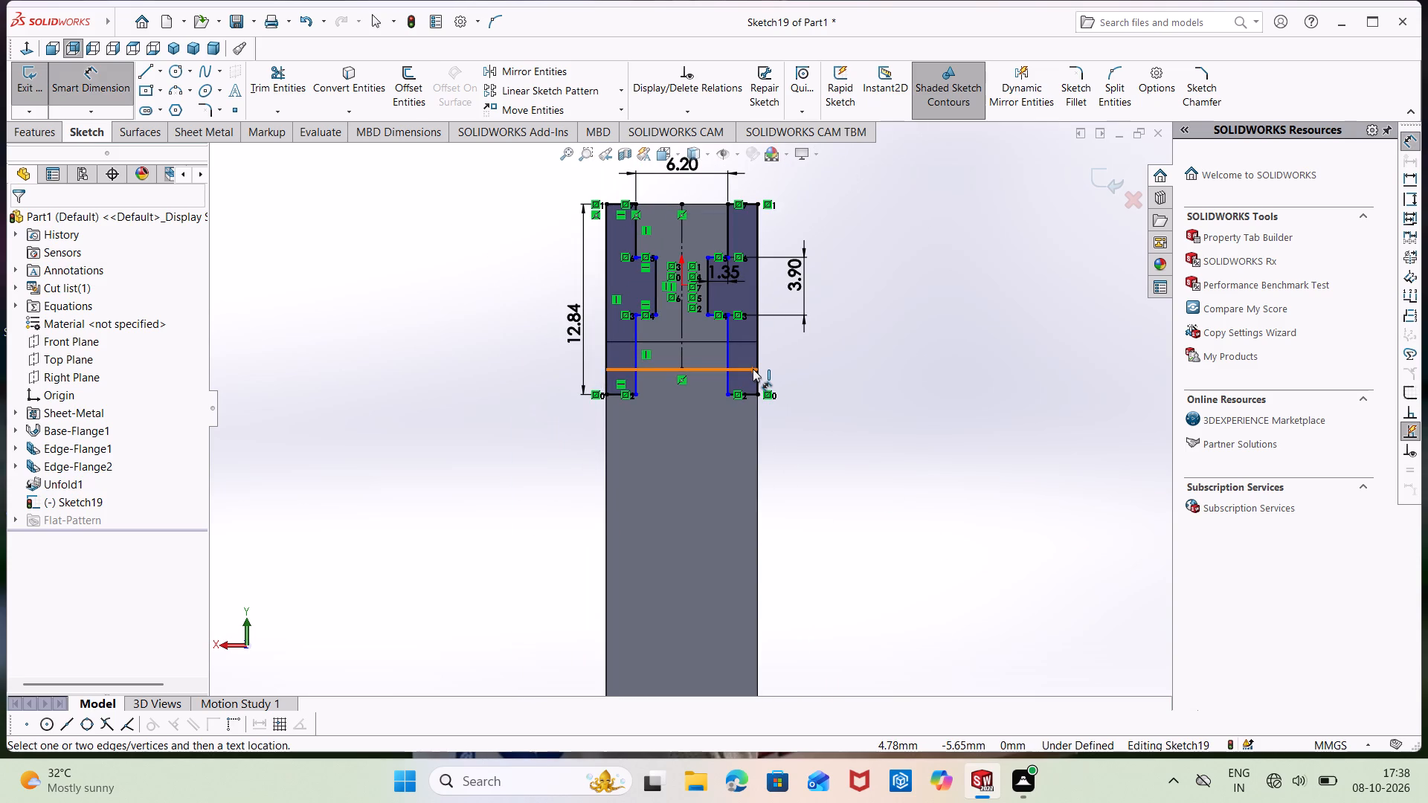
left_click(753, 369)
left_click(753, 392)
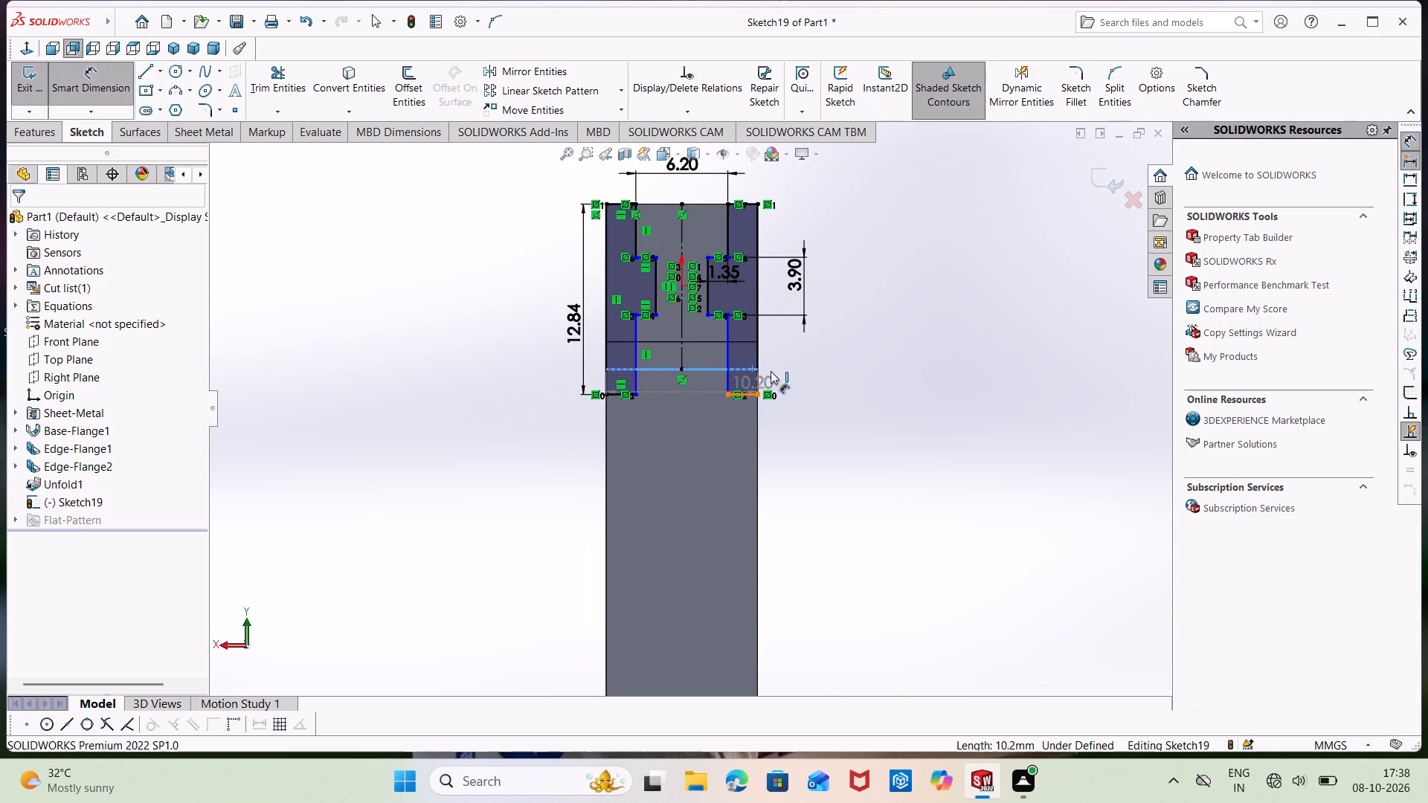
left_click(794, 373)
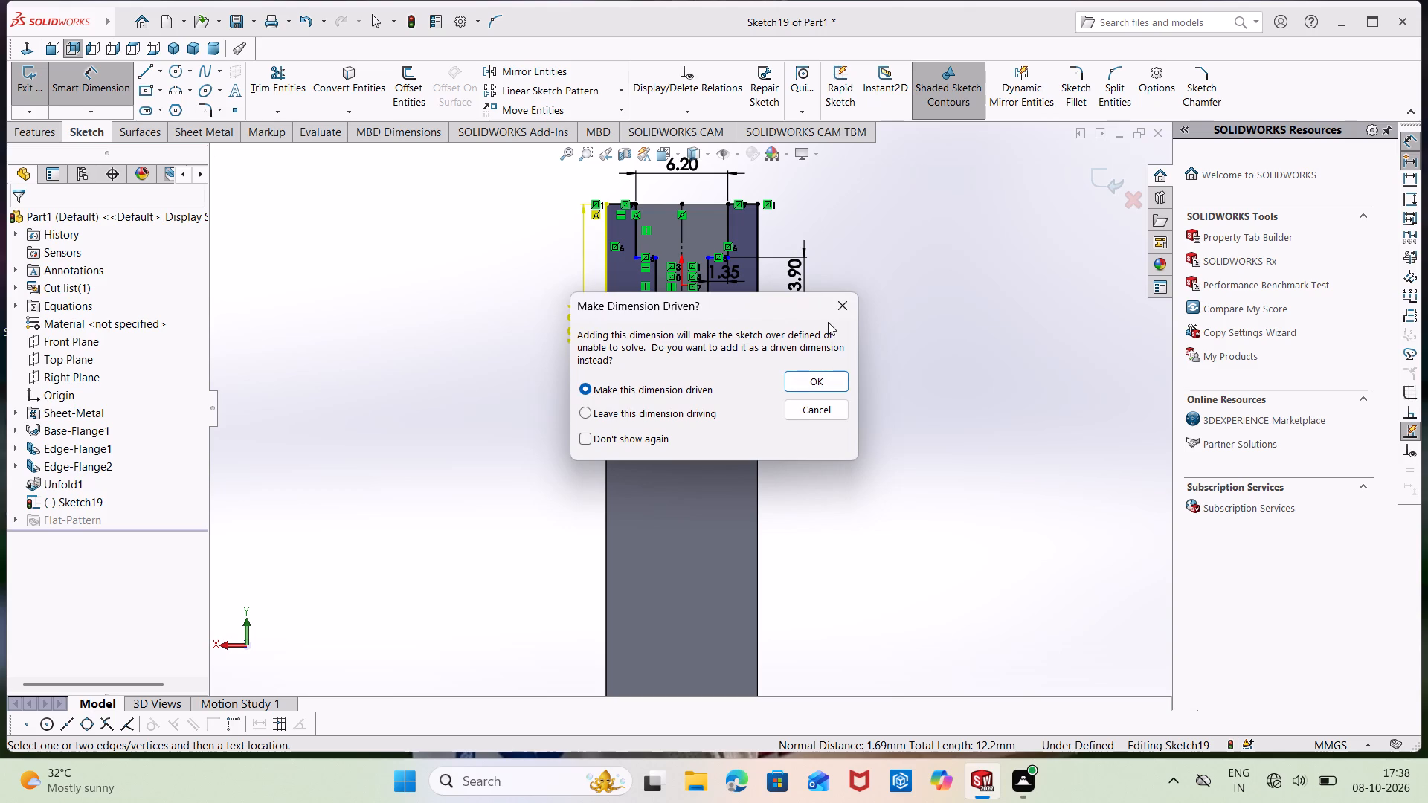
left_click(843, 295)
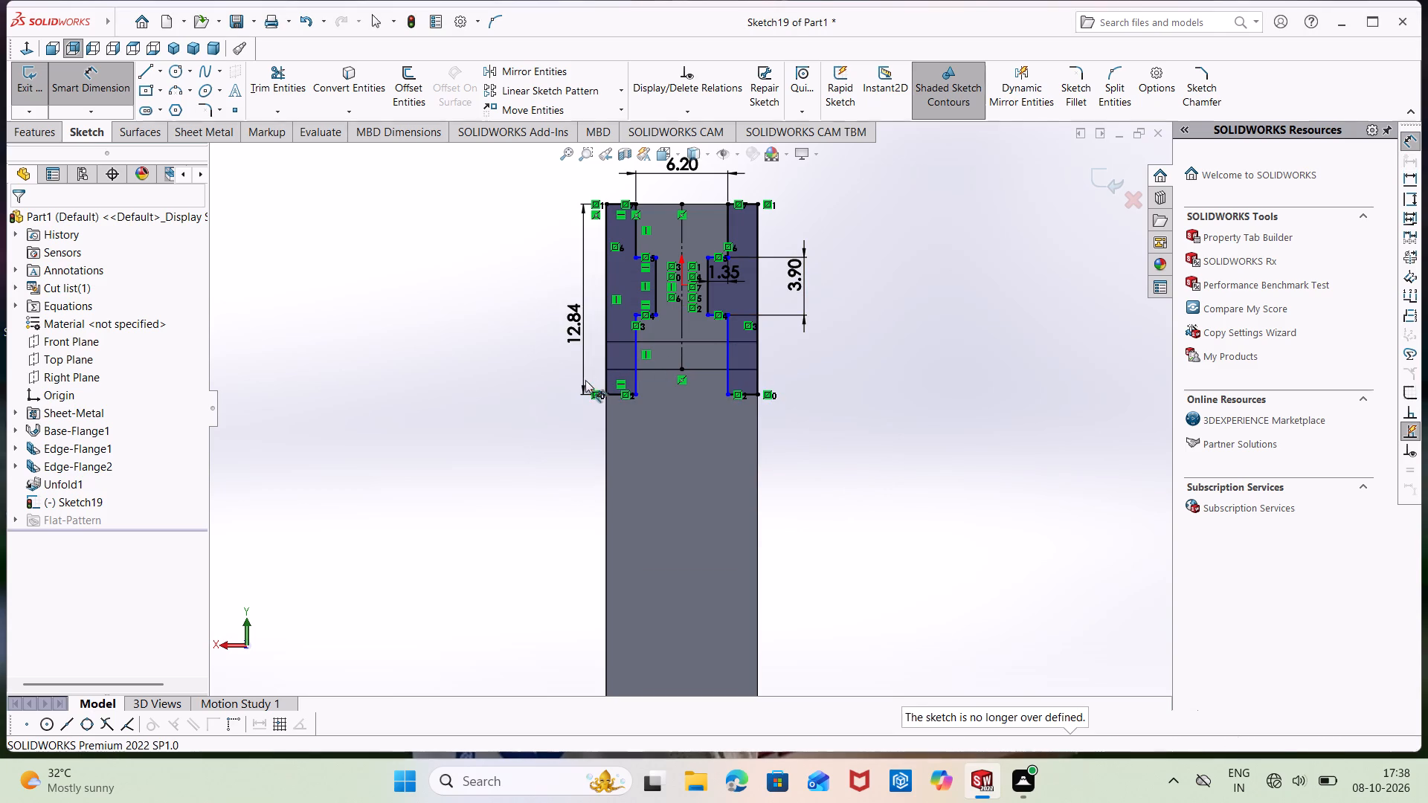
Open the value of the profile's 12.84 mm length dimension and close it without changing it.
double_click(573, 324)
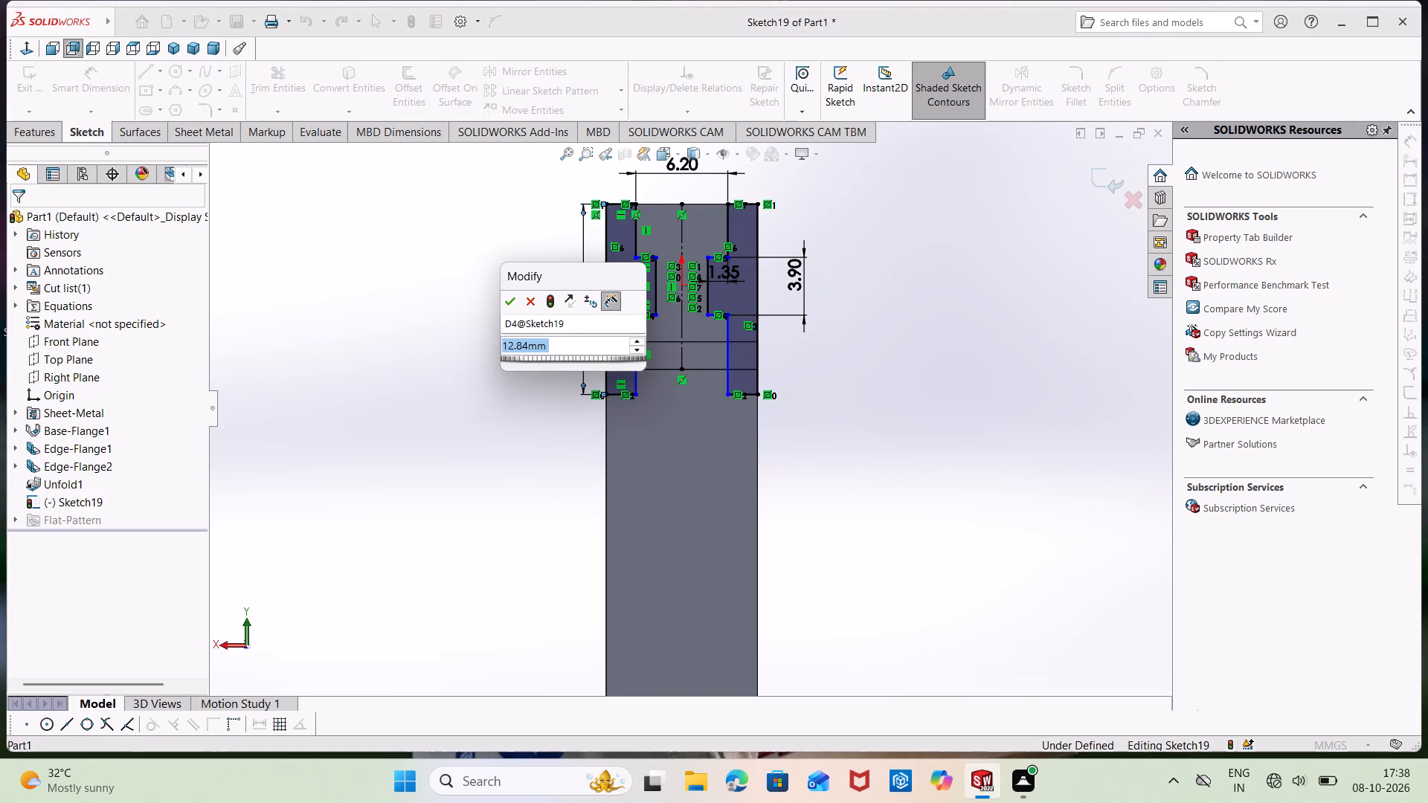
left_click(532, 306)
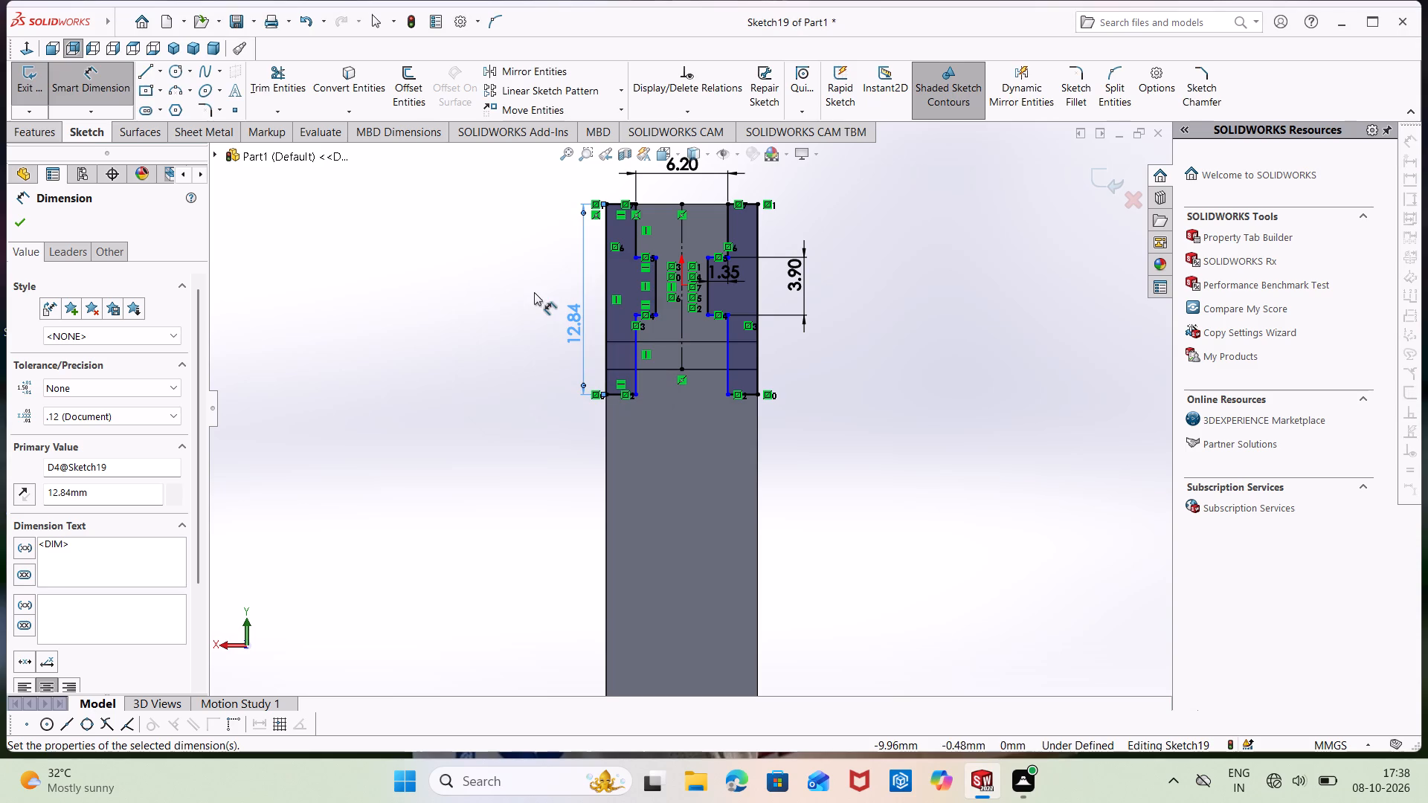
Dimension the width between the two lower inner corners of the mirrored stepped profiles at 6.20 mm.
left_click(506, 400)
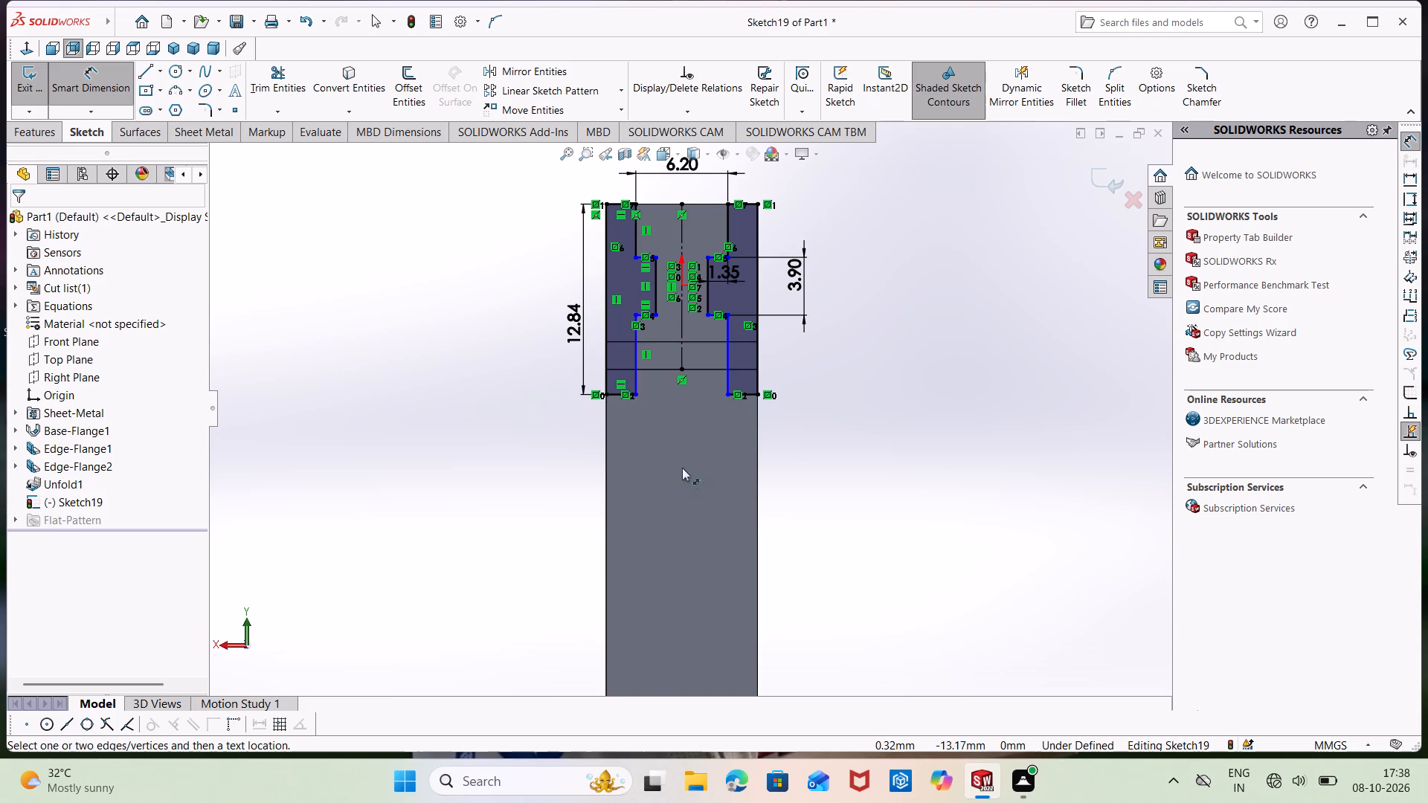
left_click(639, 396)
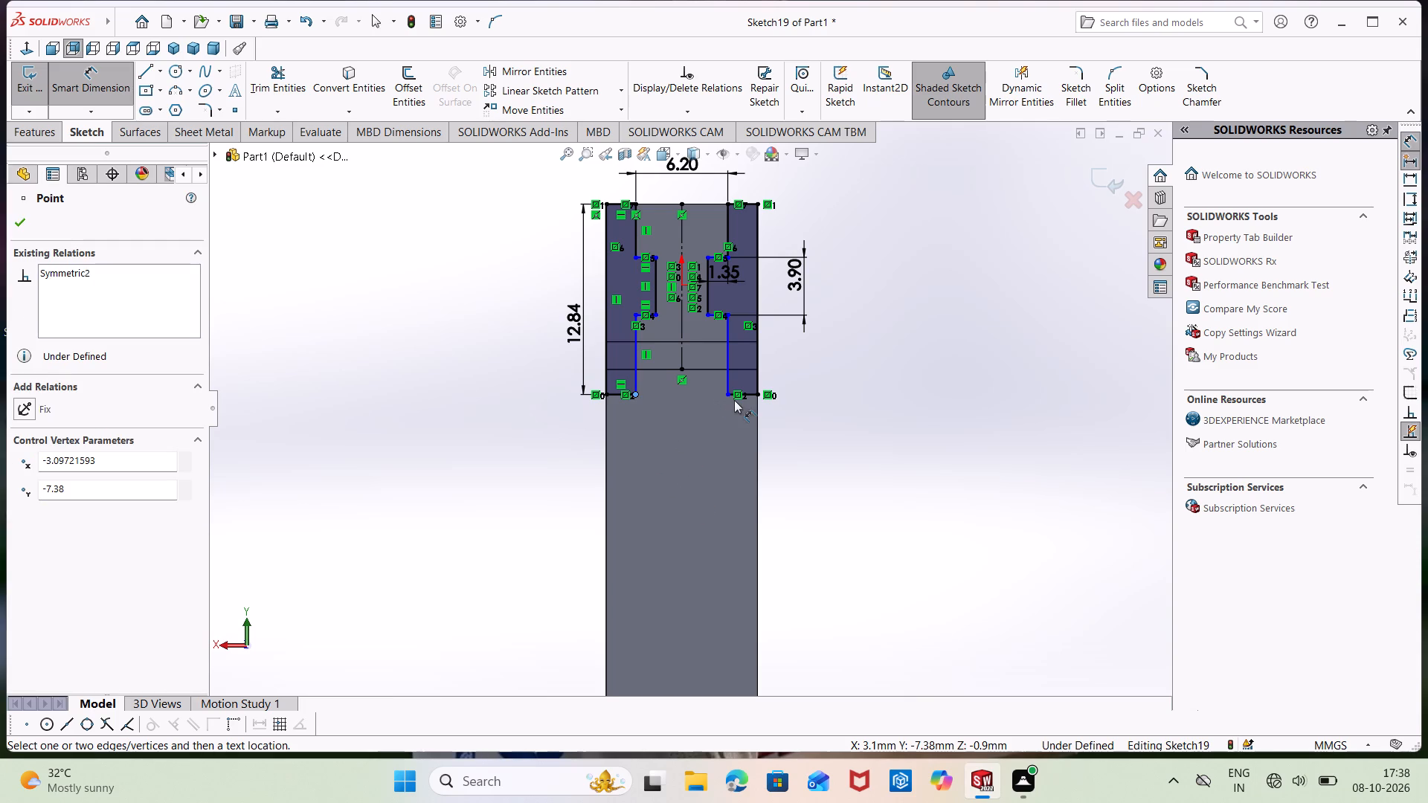
left_click(730, 396)
left_click(695, 464)
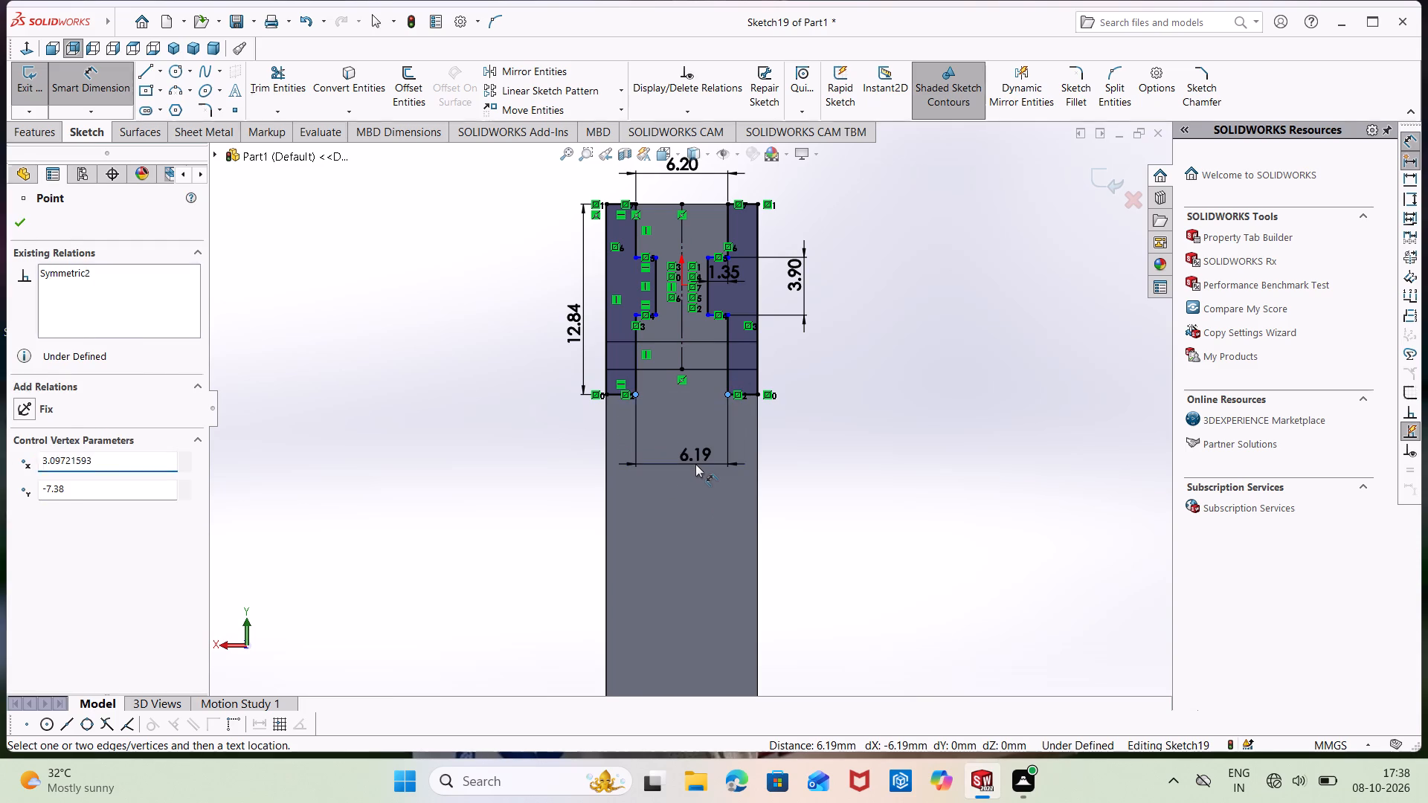
key("BackSpace")
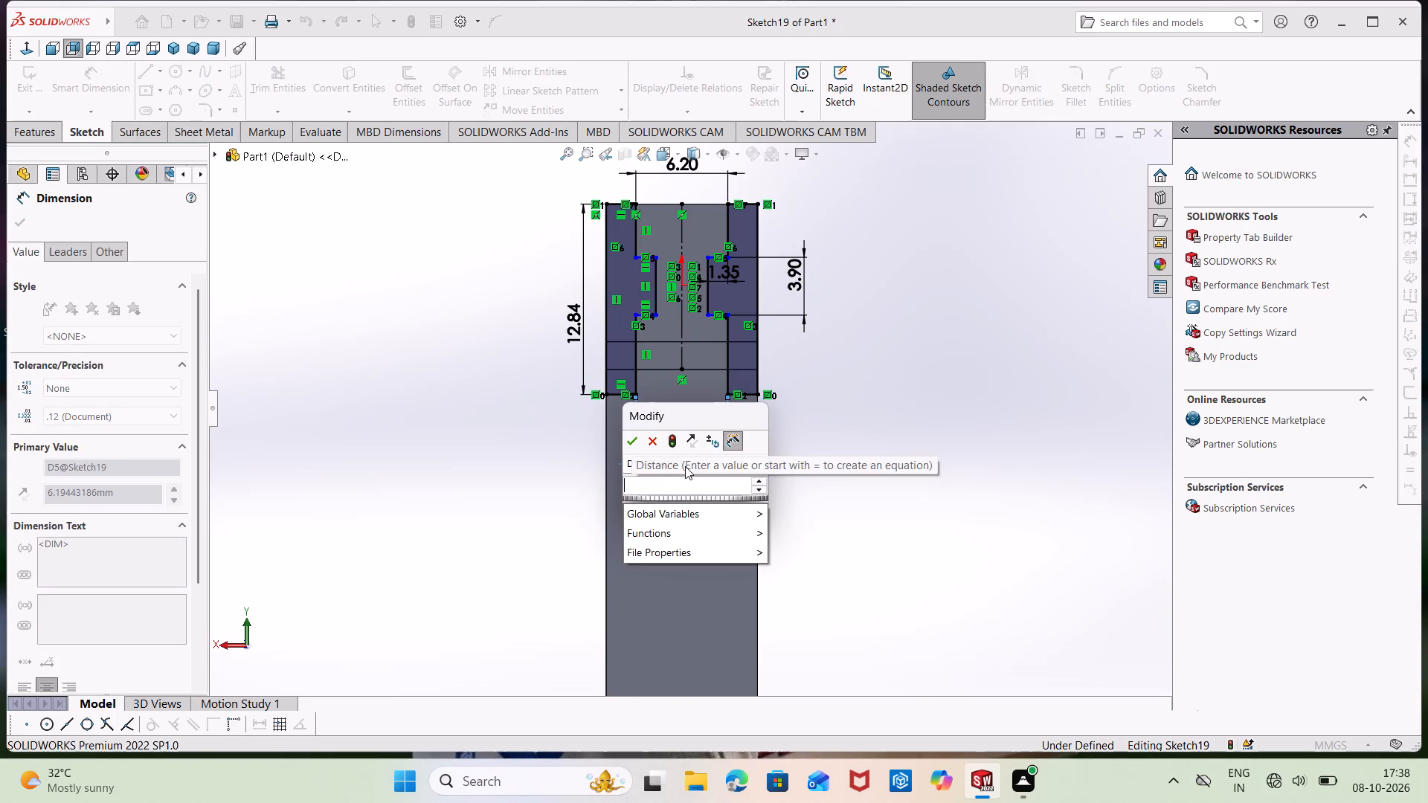
type("6.20")
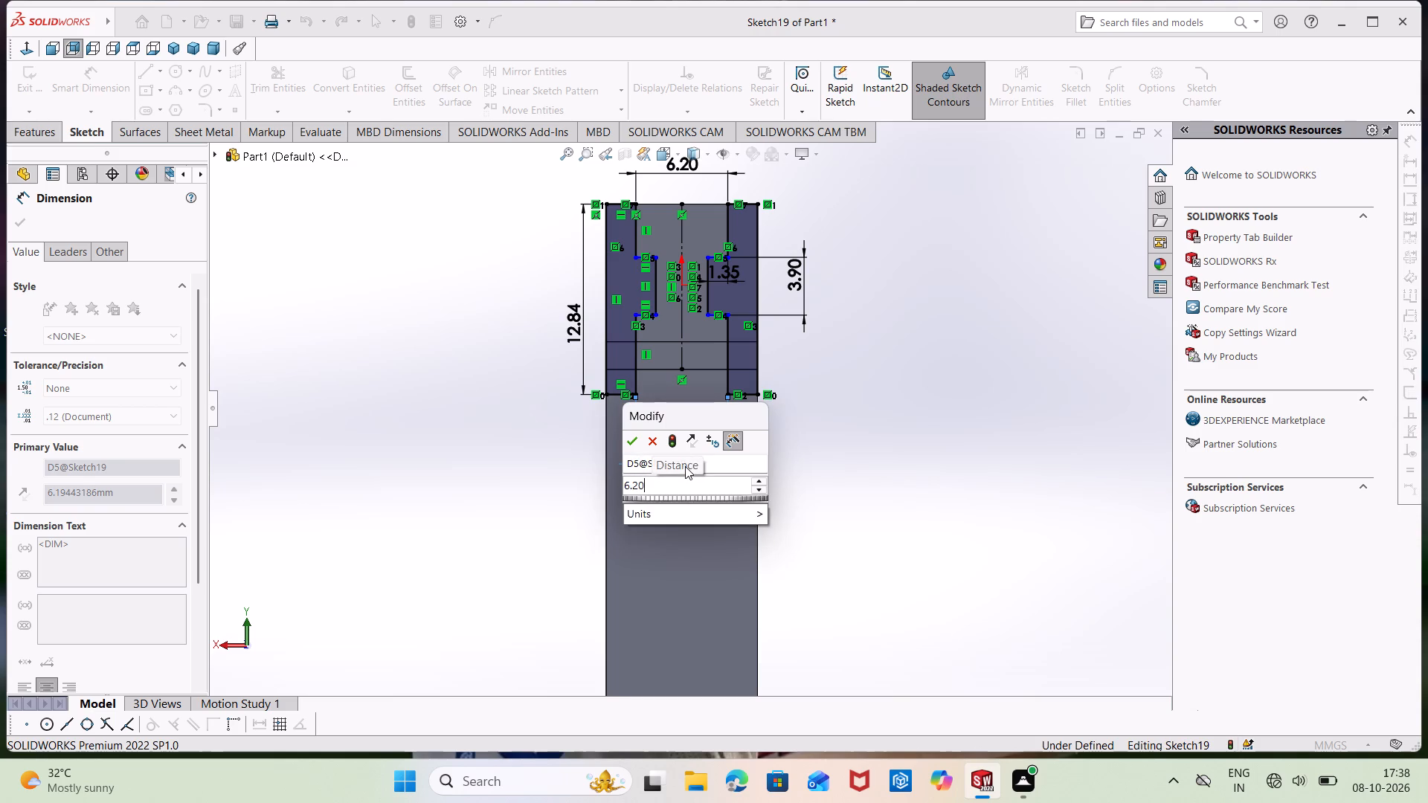
key("Return")
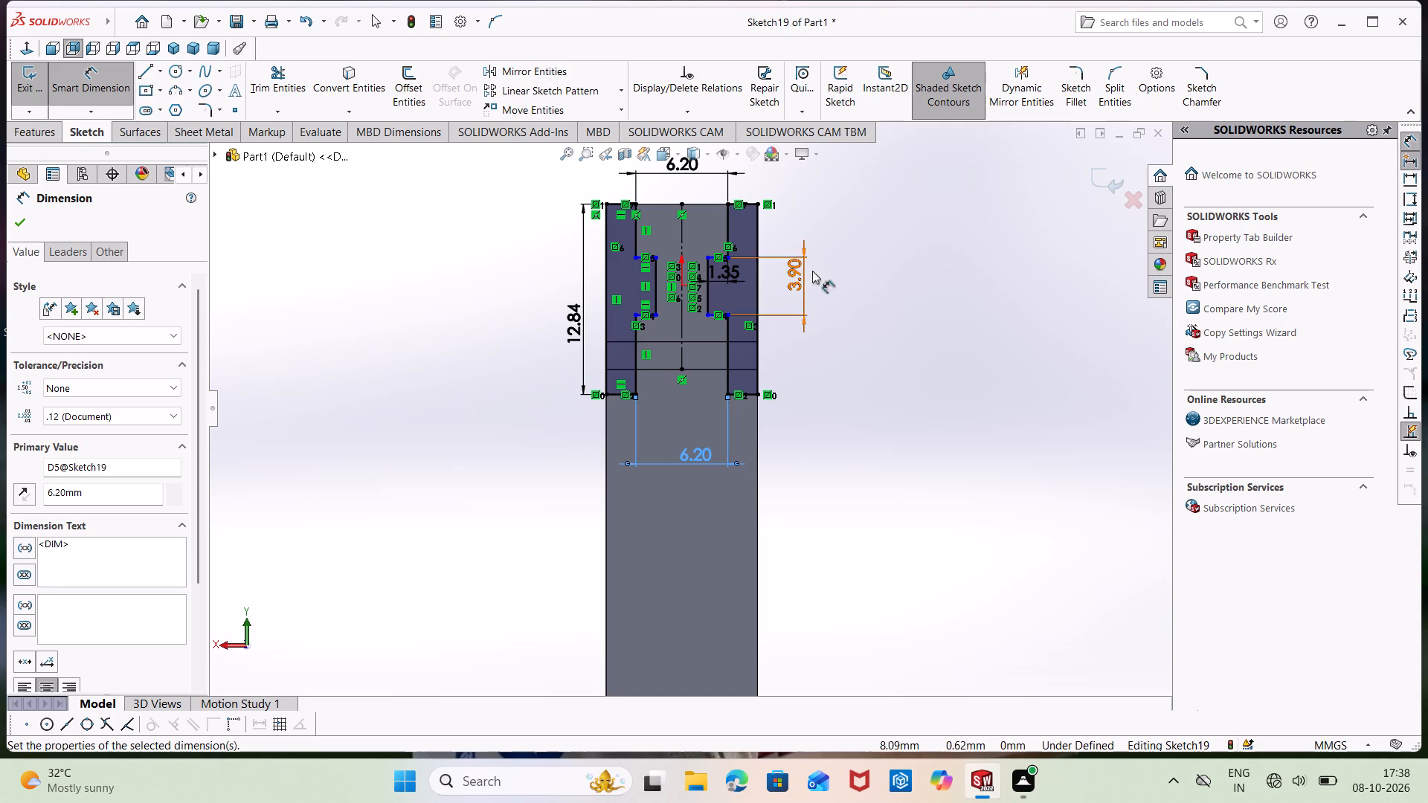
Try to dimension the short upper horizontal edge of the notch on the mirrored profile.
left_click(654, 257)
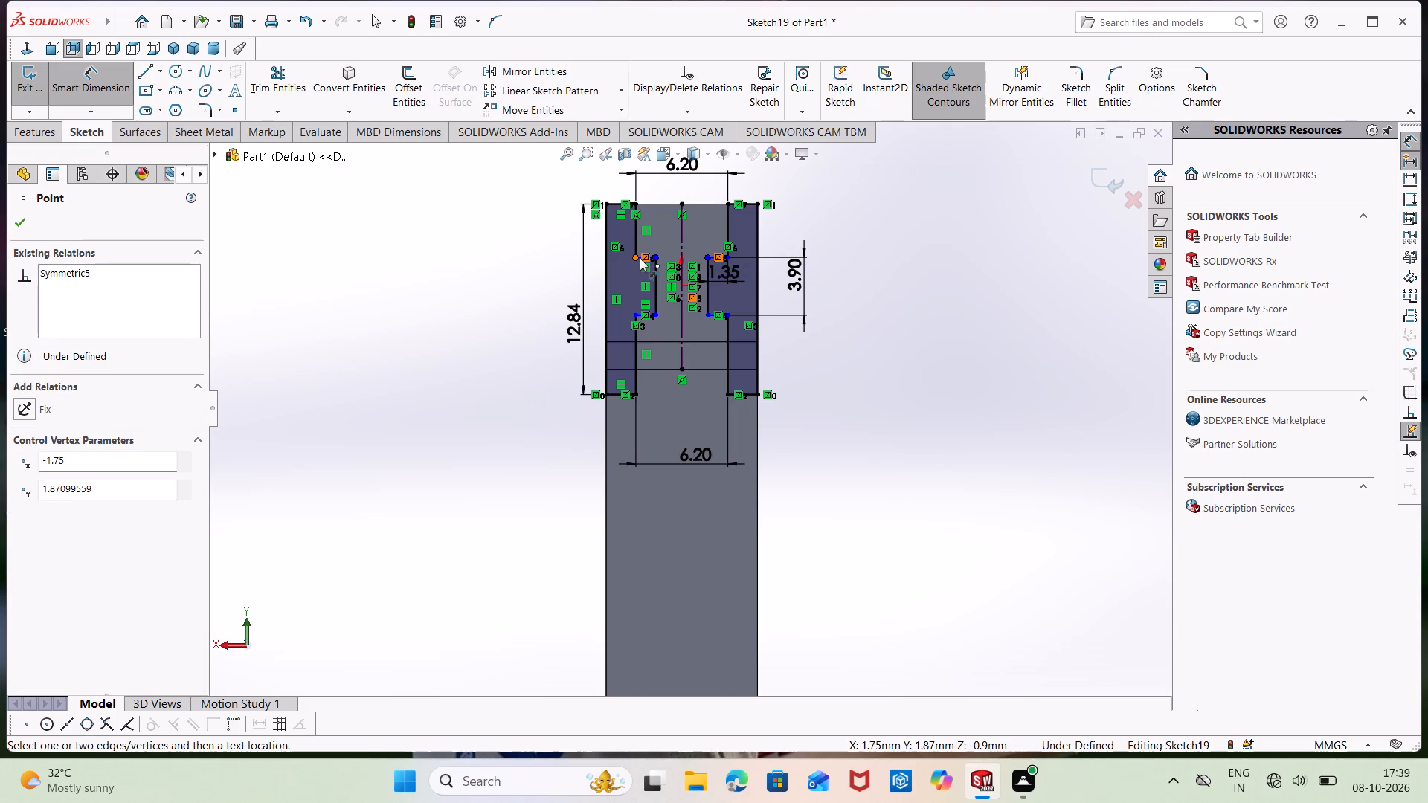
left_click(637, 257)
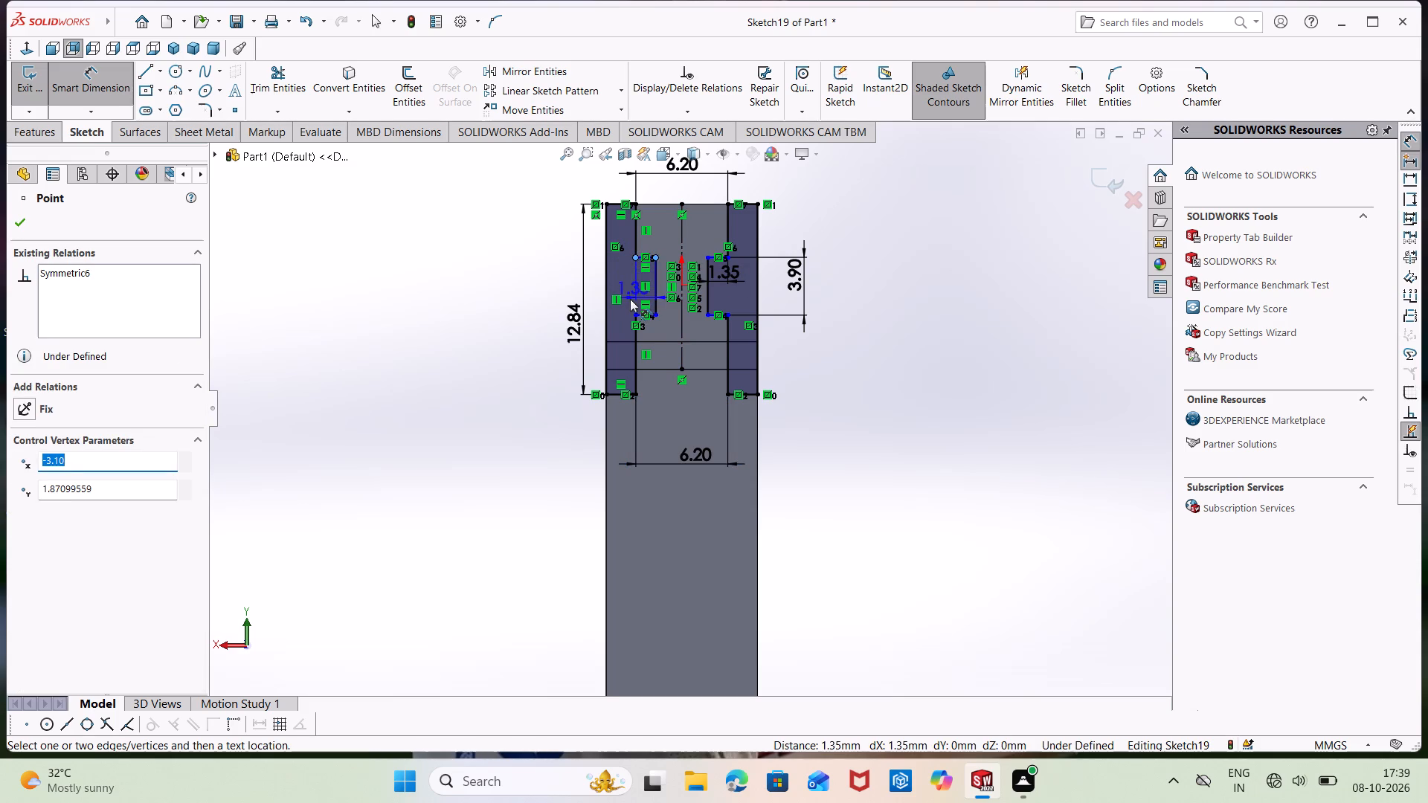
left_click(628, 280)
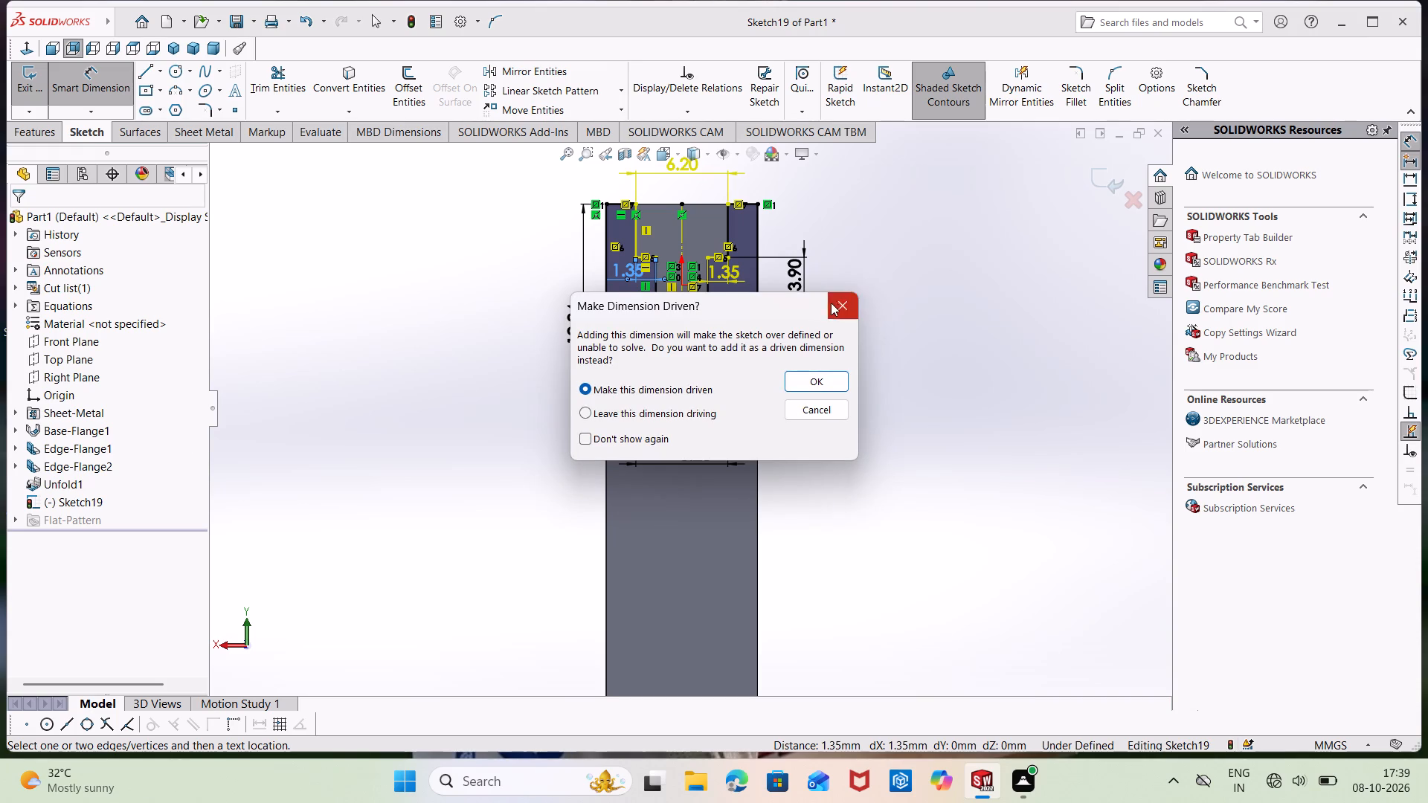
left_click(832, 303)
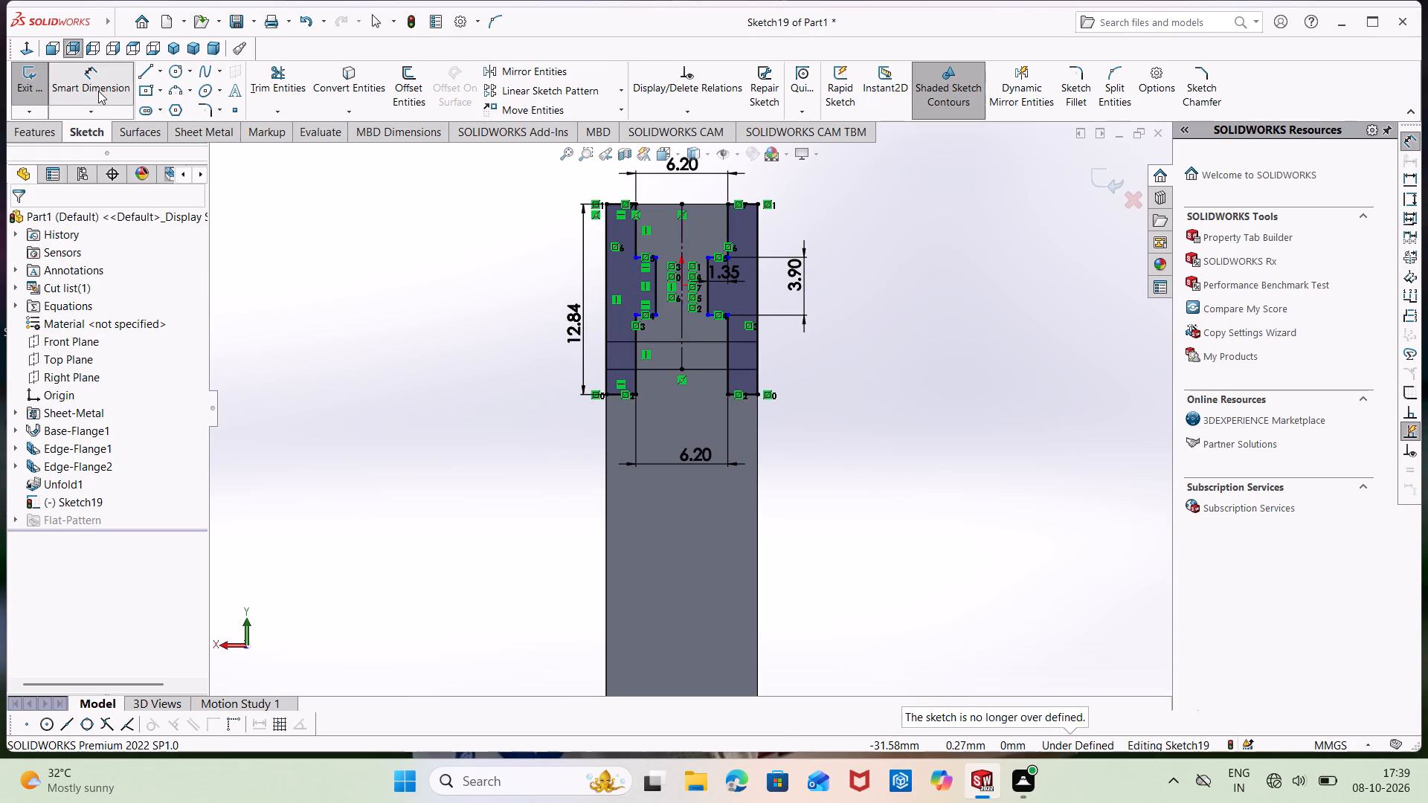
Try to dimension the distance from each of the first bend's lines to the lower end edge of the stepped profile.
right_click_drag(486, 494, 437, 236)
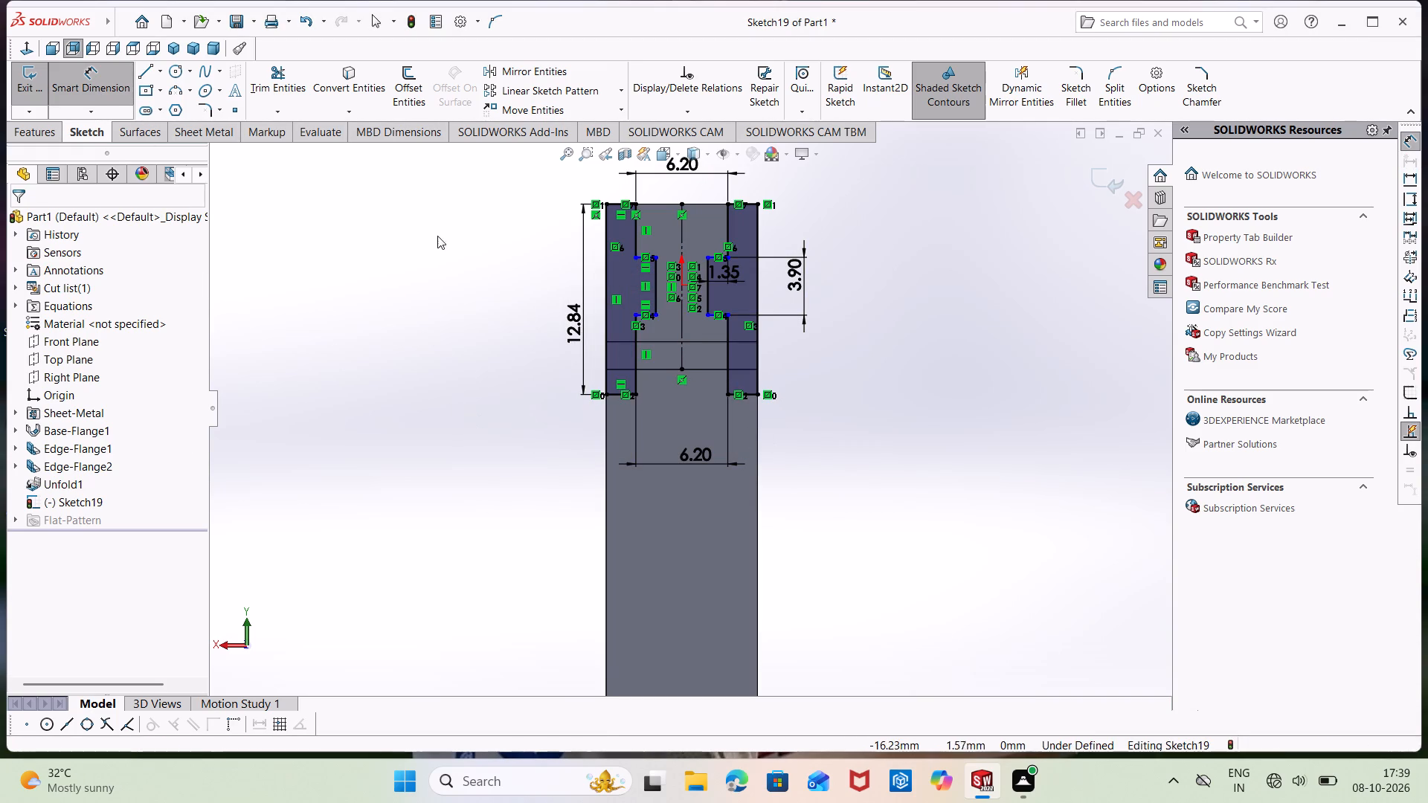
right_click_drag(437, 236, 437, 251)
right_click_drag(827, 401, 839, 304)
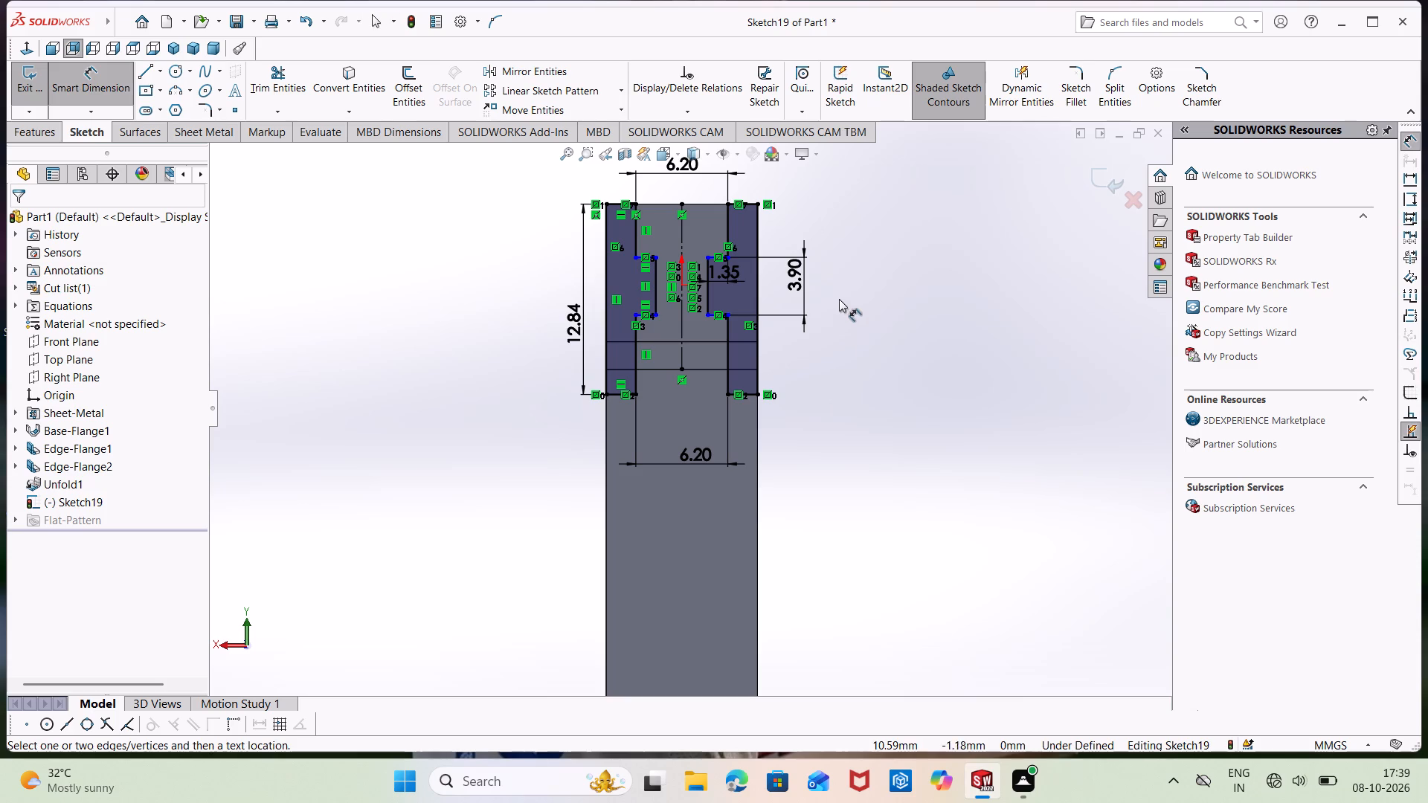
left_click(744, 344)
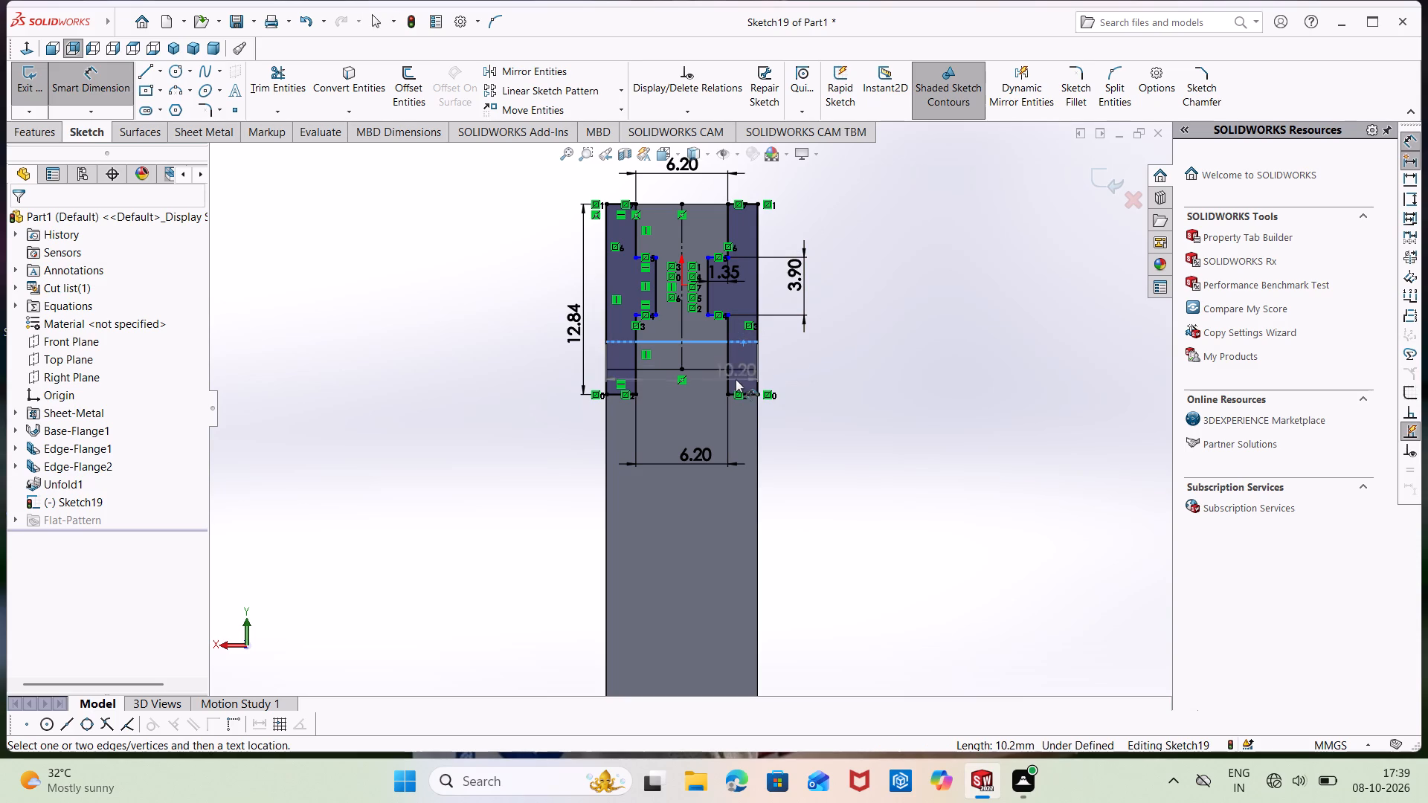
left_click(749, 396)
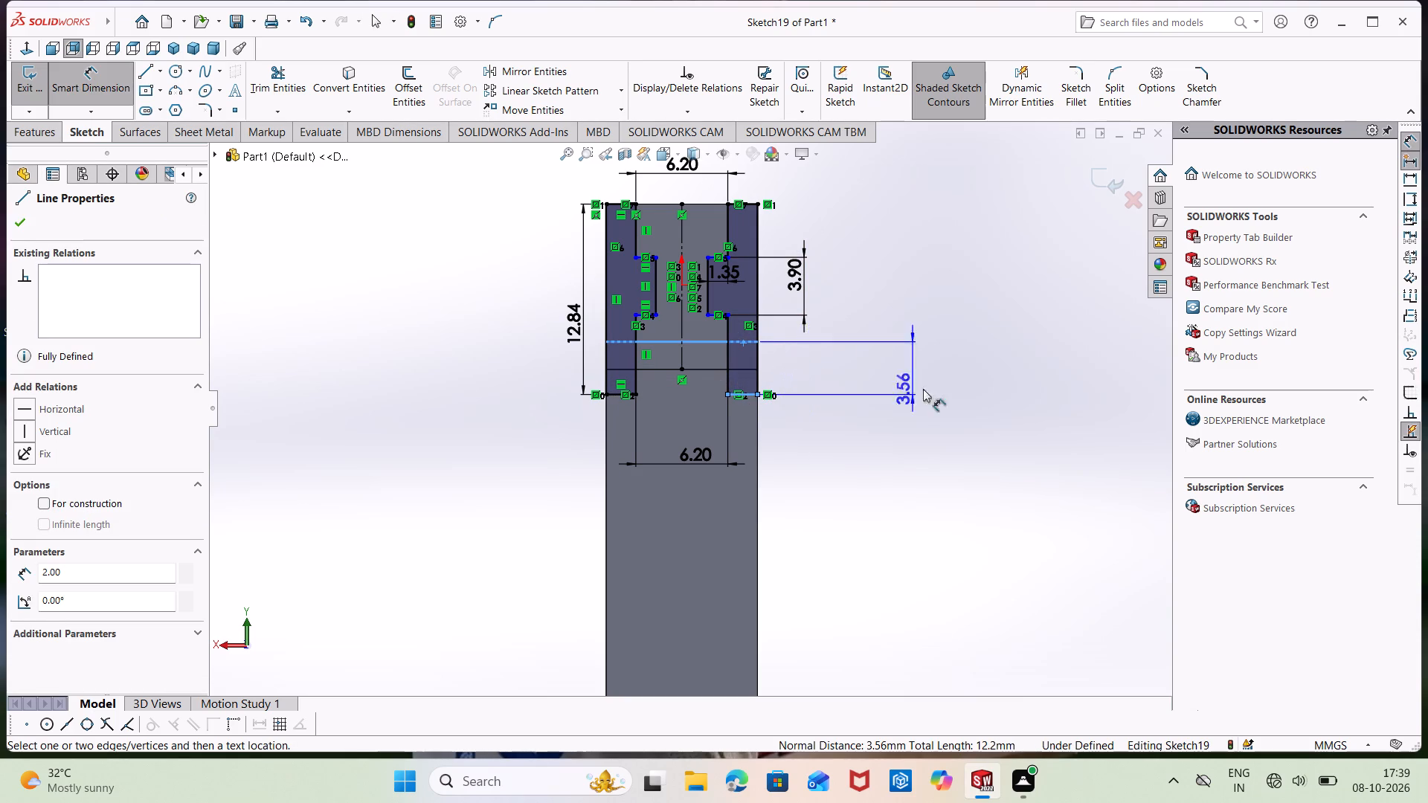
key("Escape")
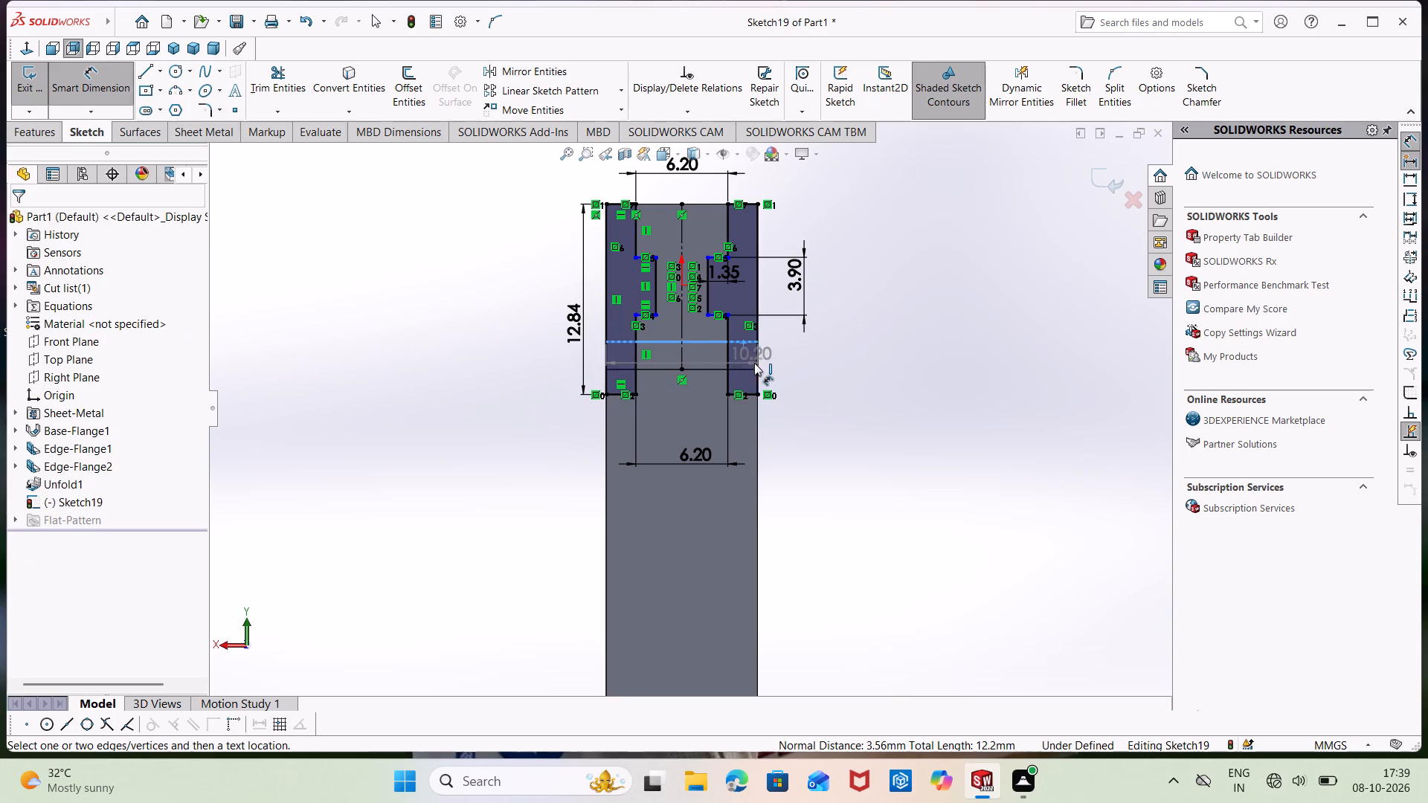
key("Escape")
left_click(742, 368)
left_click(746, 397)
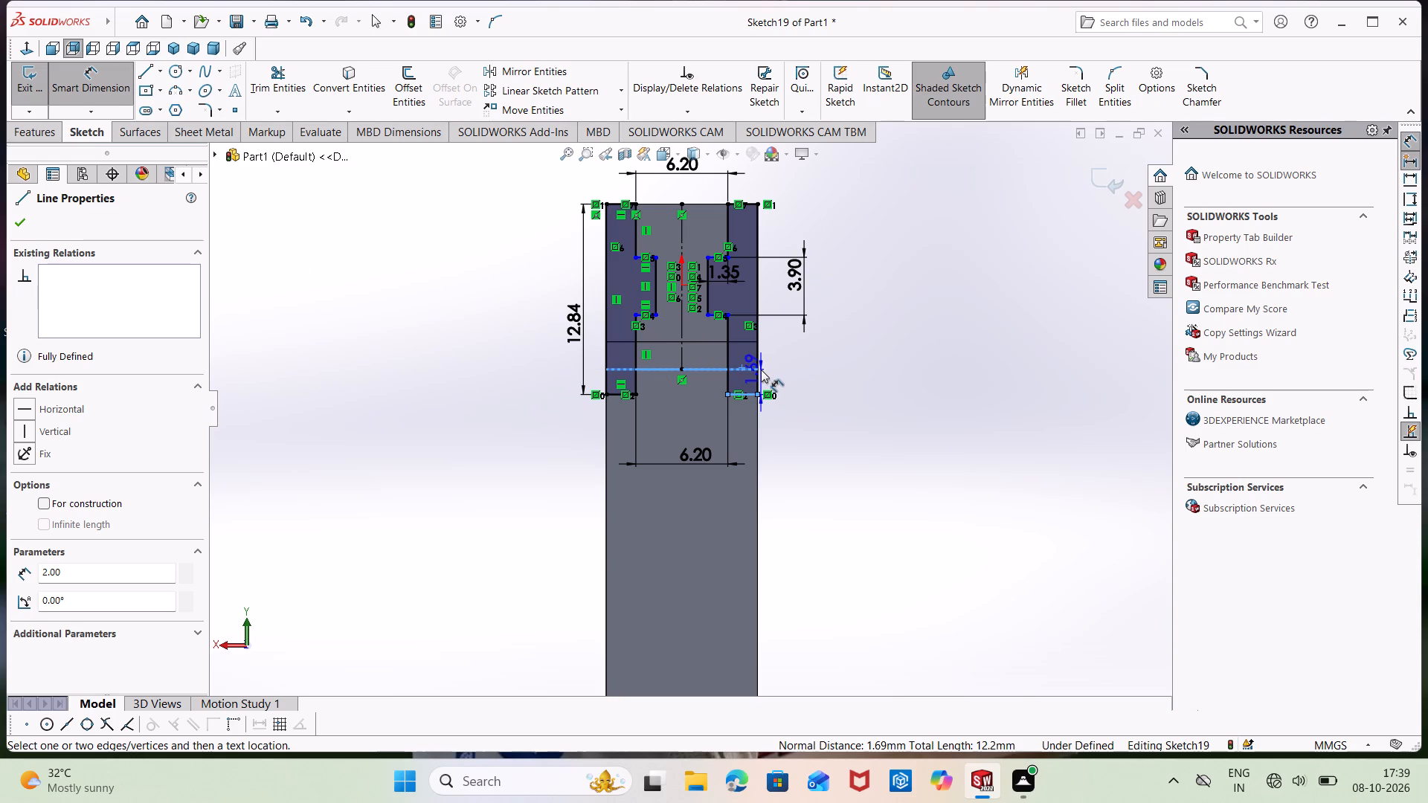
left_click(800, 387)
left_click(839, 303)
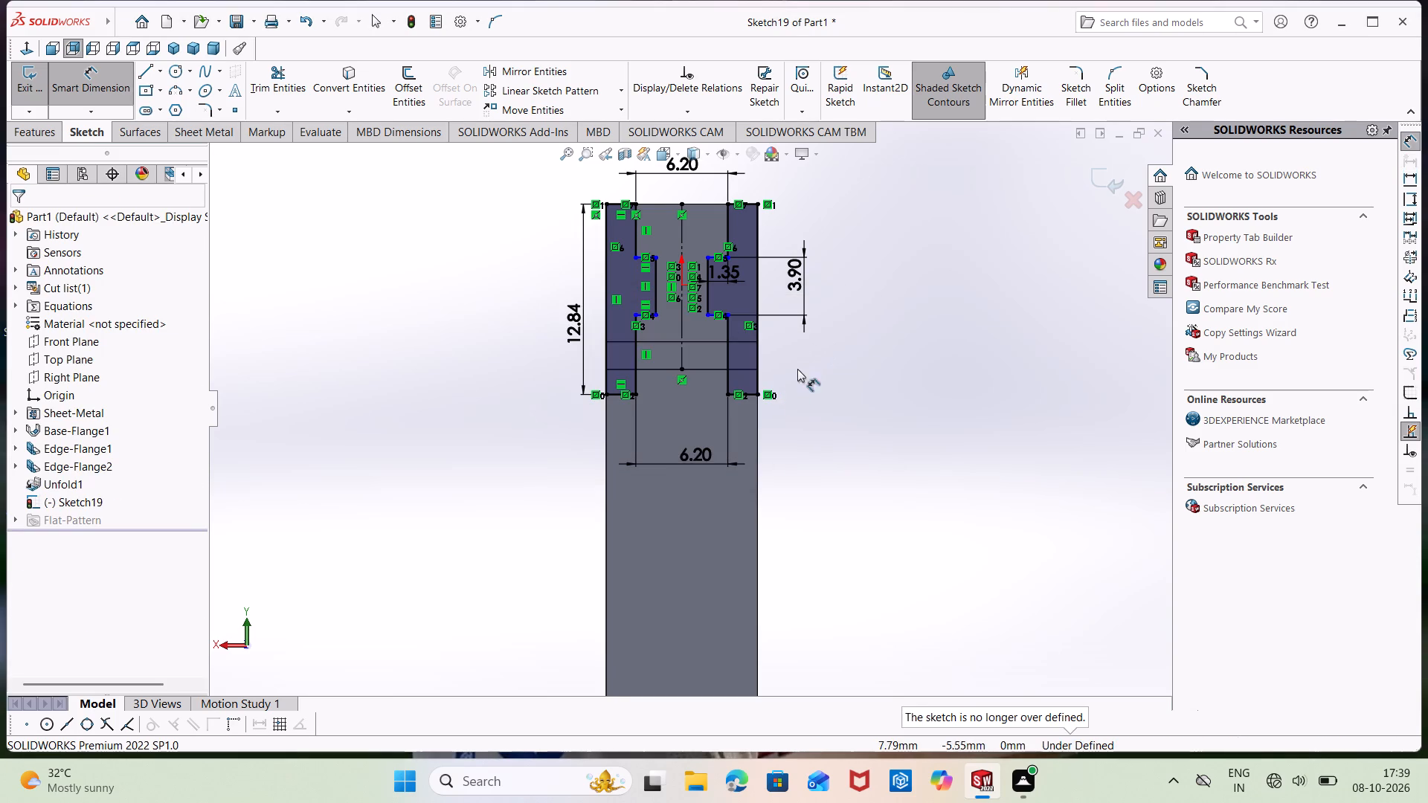
Cut both mirrored stepped profiles out of the unfolded blank with a blind 0.90 mm extruded normal cut.
left_click(60, 128)
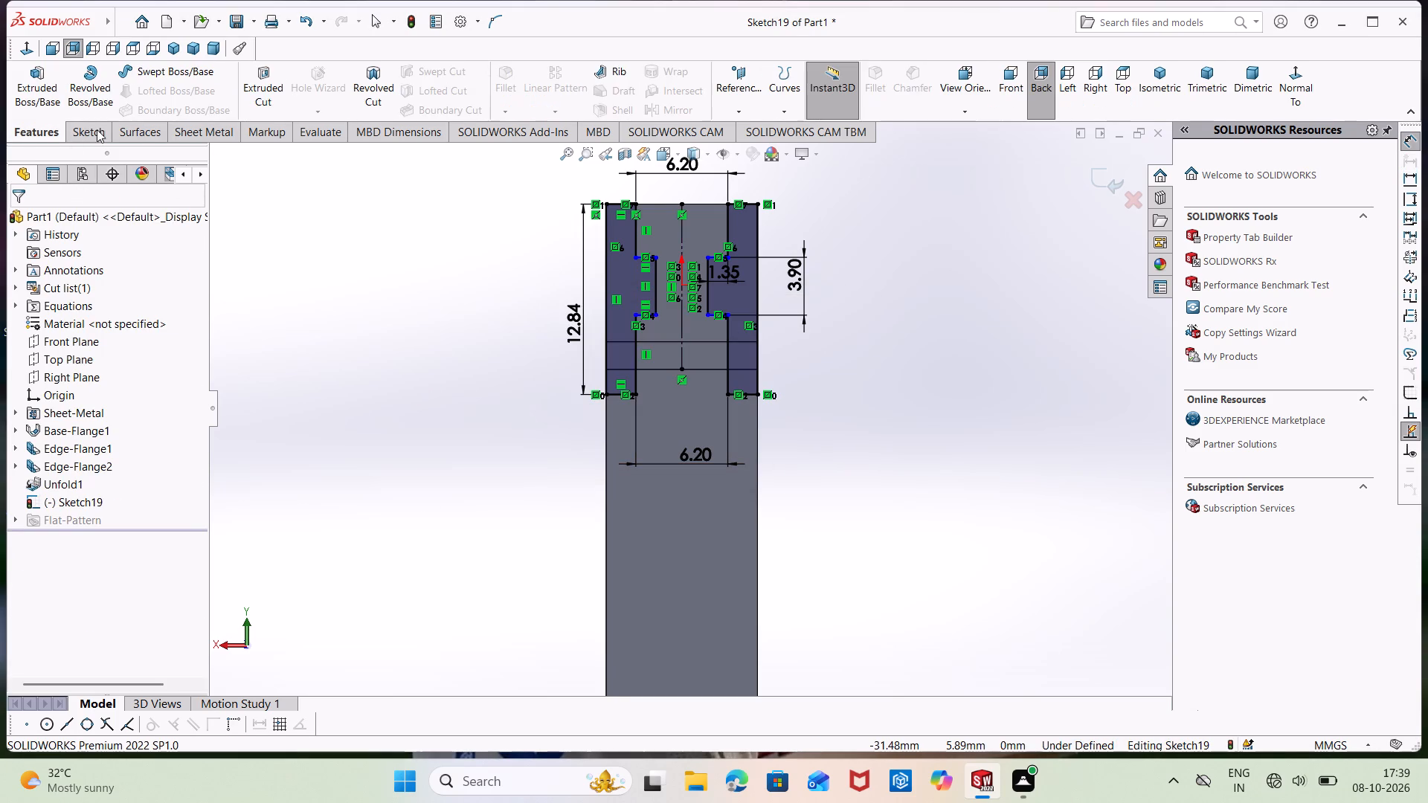
left_click(257, 91)
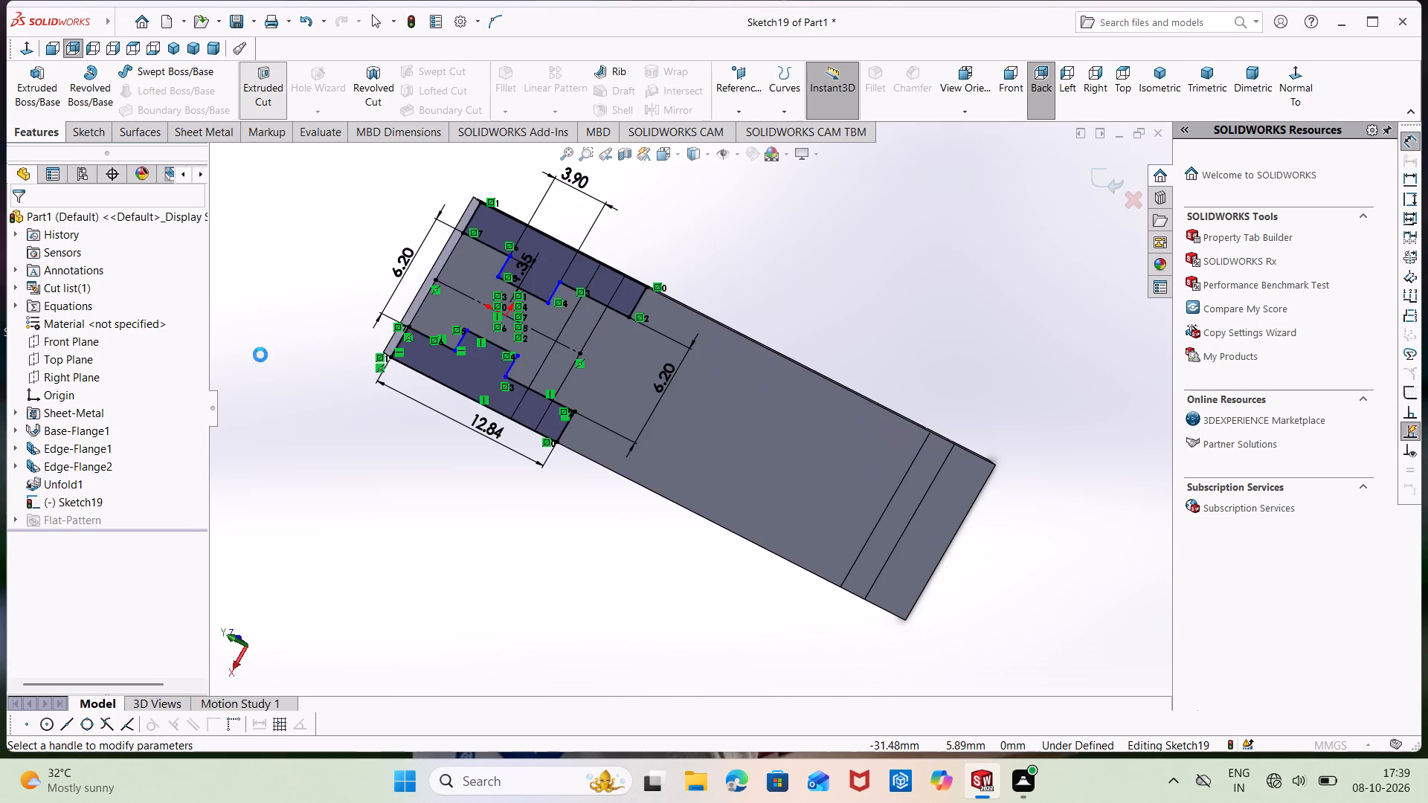
middle_click_drag(315, 397, 385, 430)
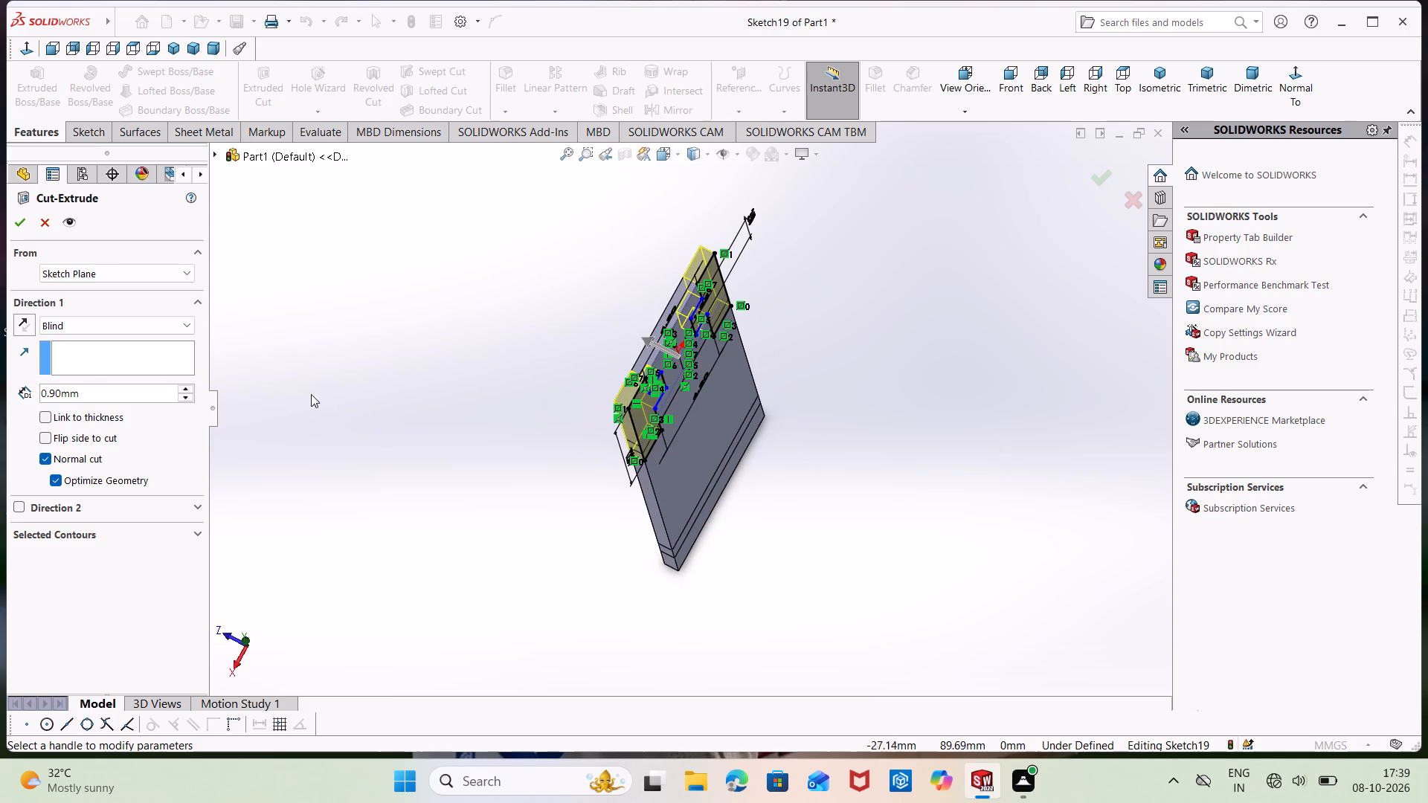
left_click(19, 225)
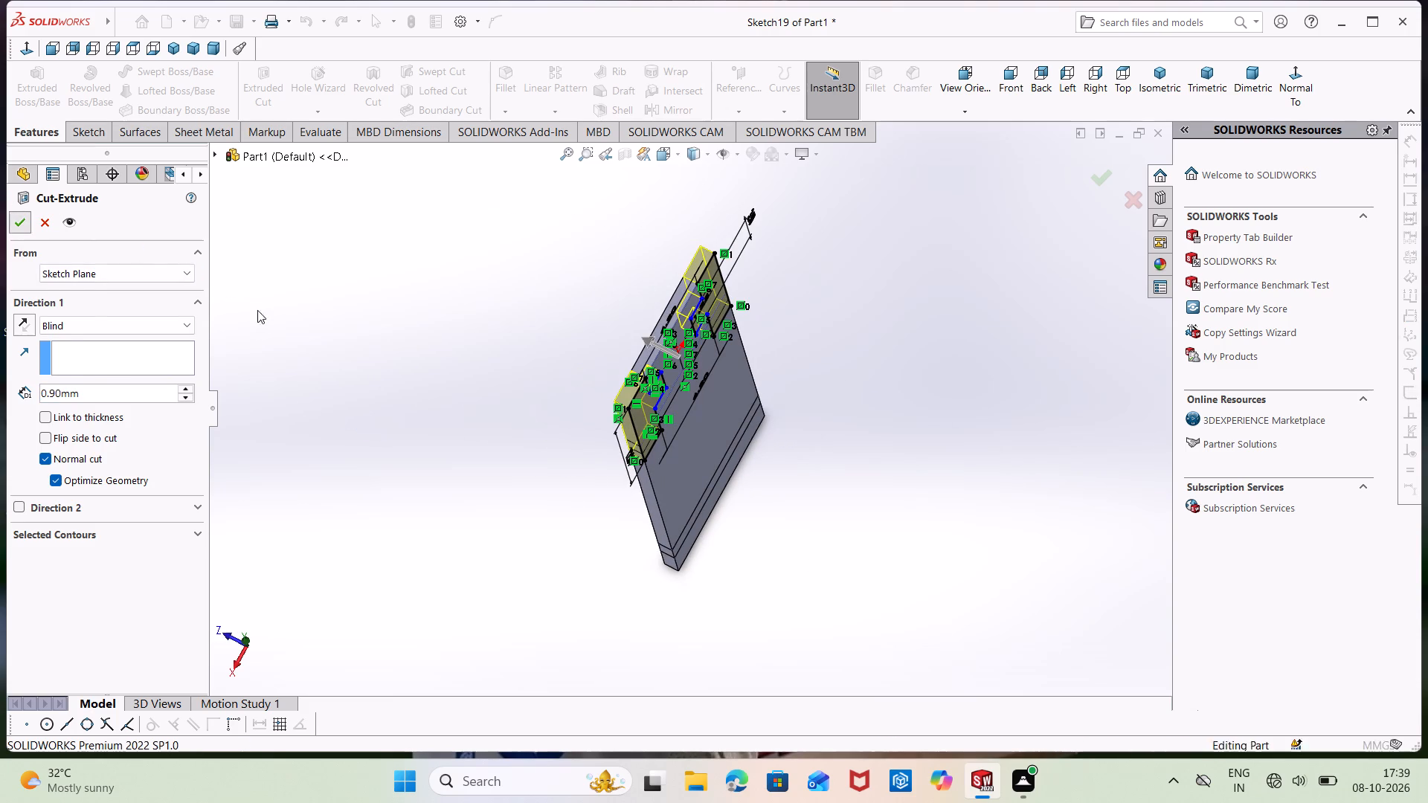
left_click(425, 354)
Set up a symmetric 0.3 mm fillet on the two outer corner edges at the end of the T-shaped tab.
middle_click_drag(605, 418, 547, 366)
middle_click_drag(653, 404, 605, 423)
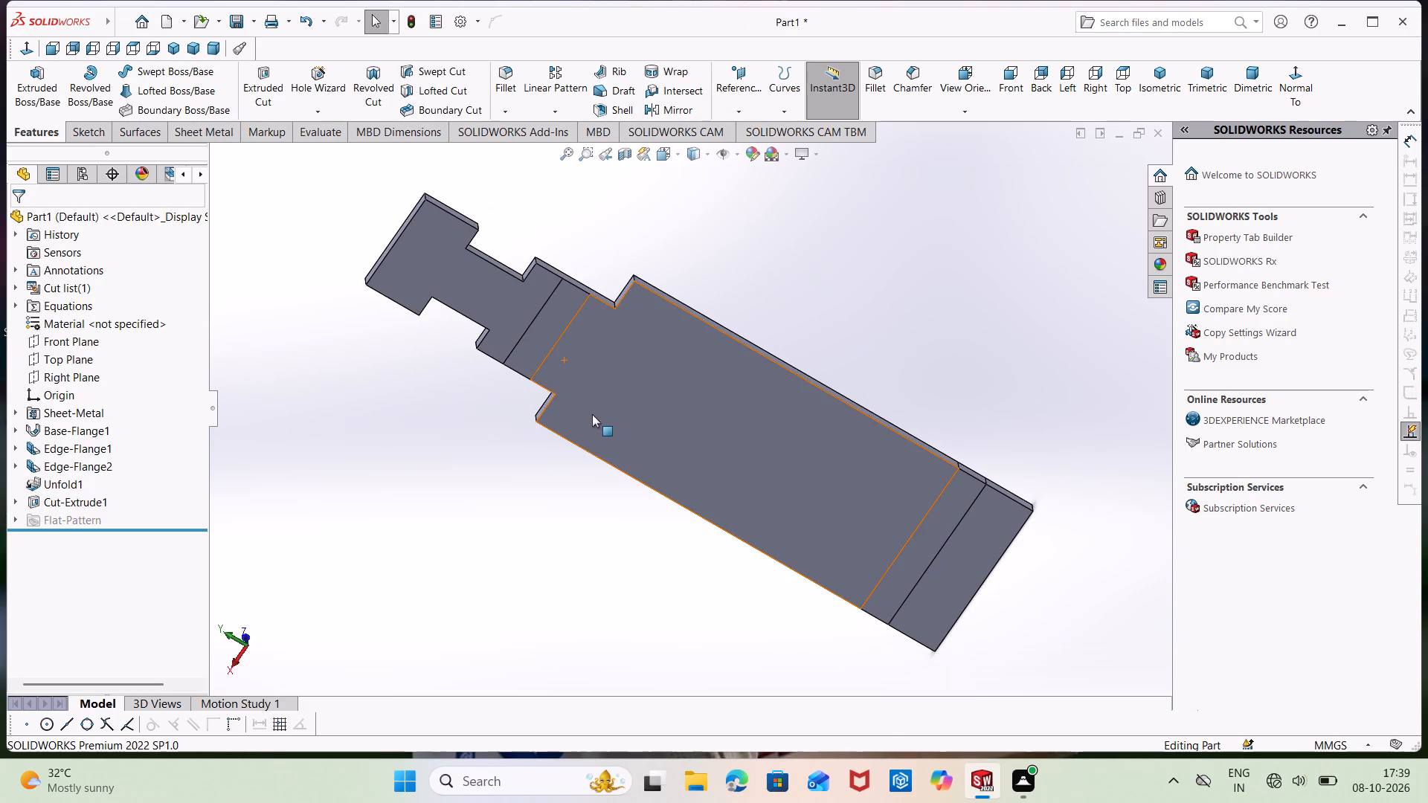
middle_click_drag(457, 309, 454, 332)
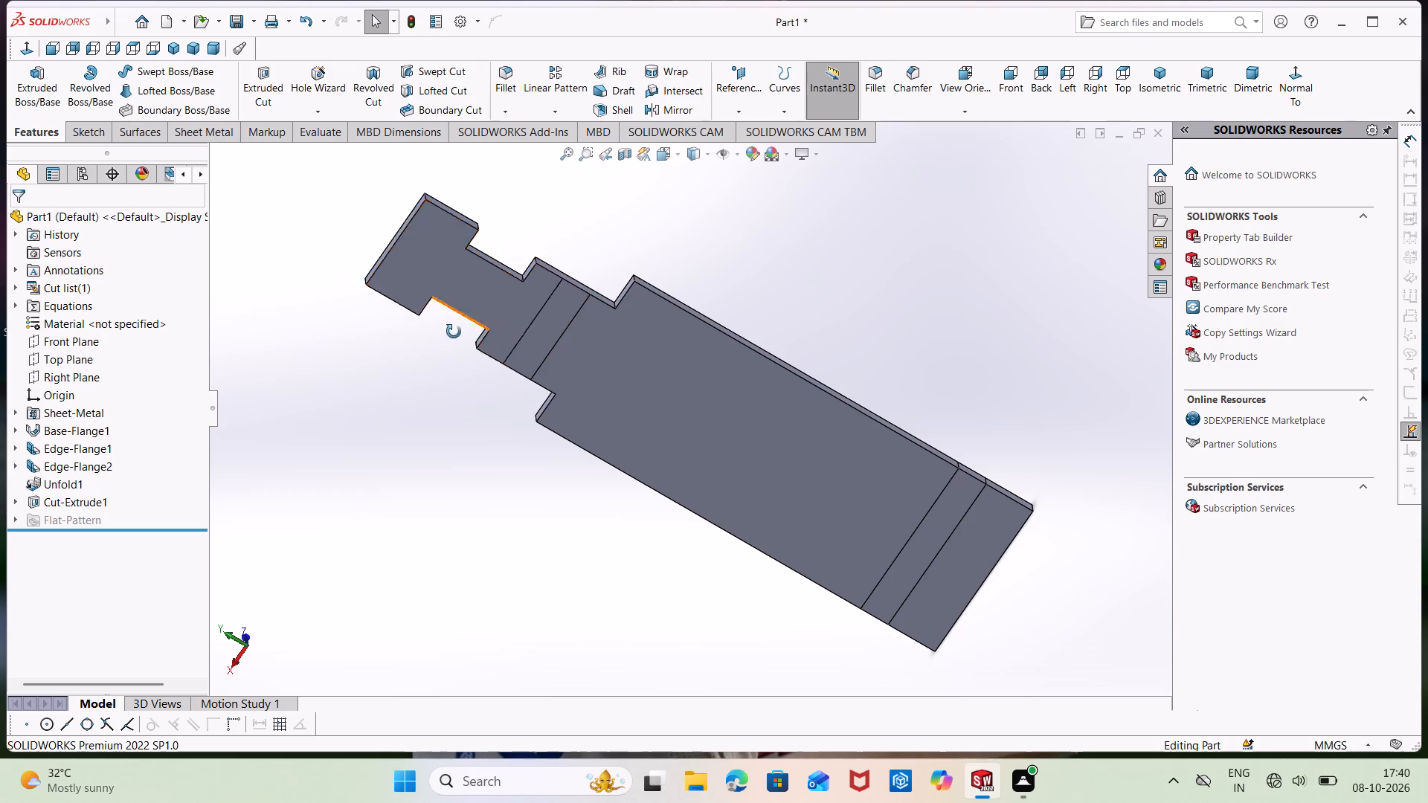
middle_click_drag(454, 332, 450, 371)
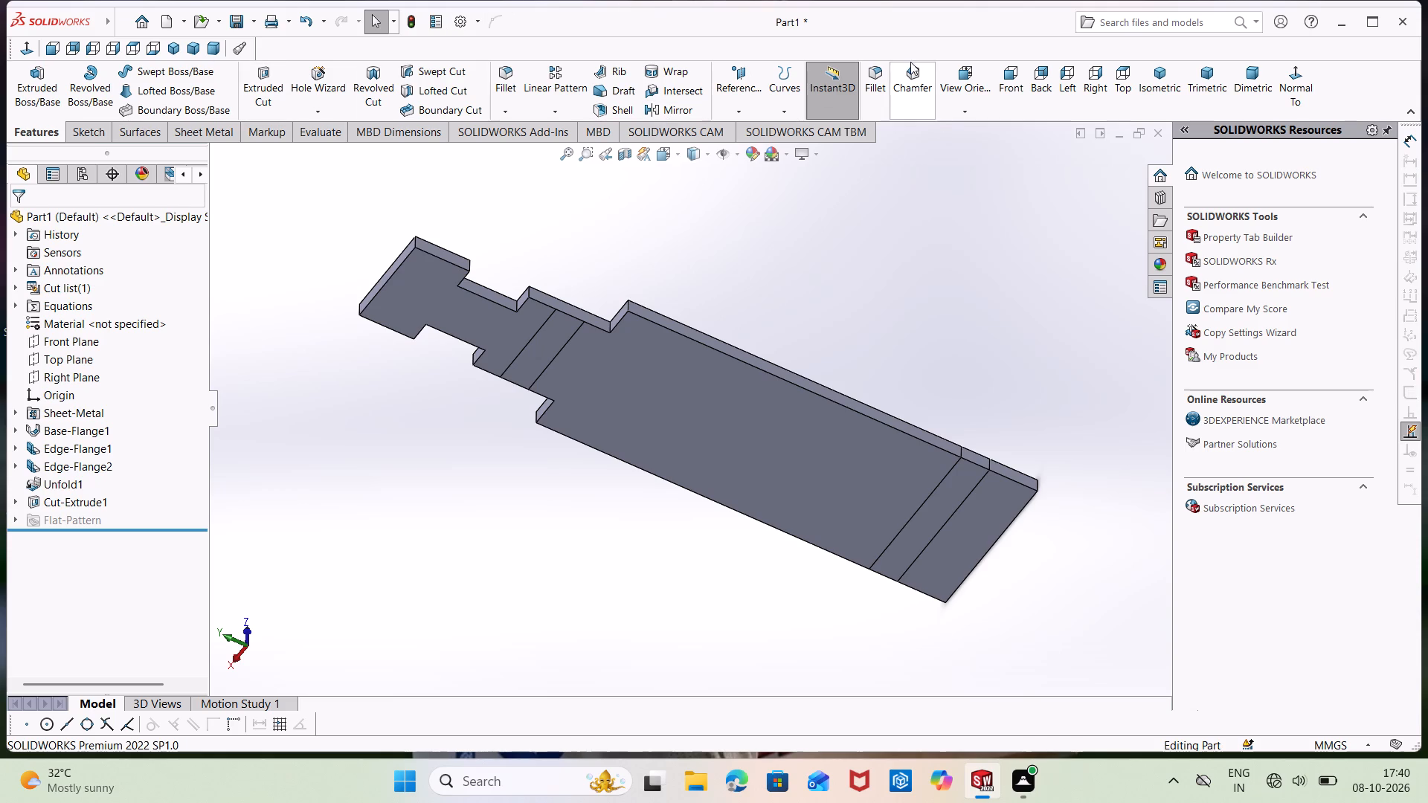
left_click(880, 72)
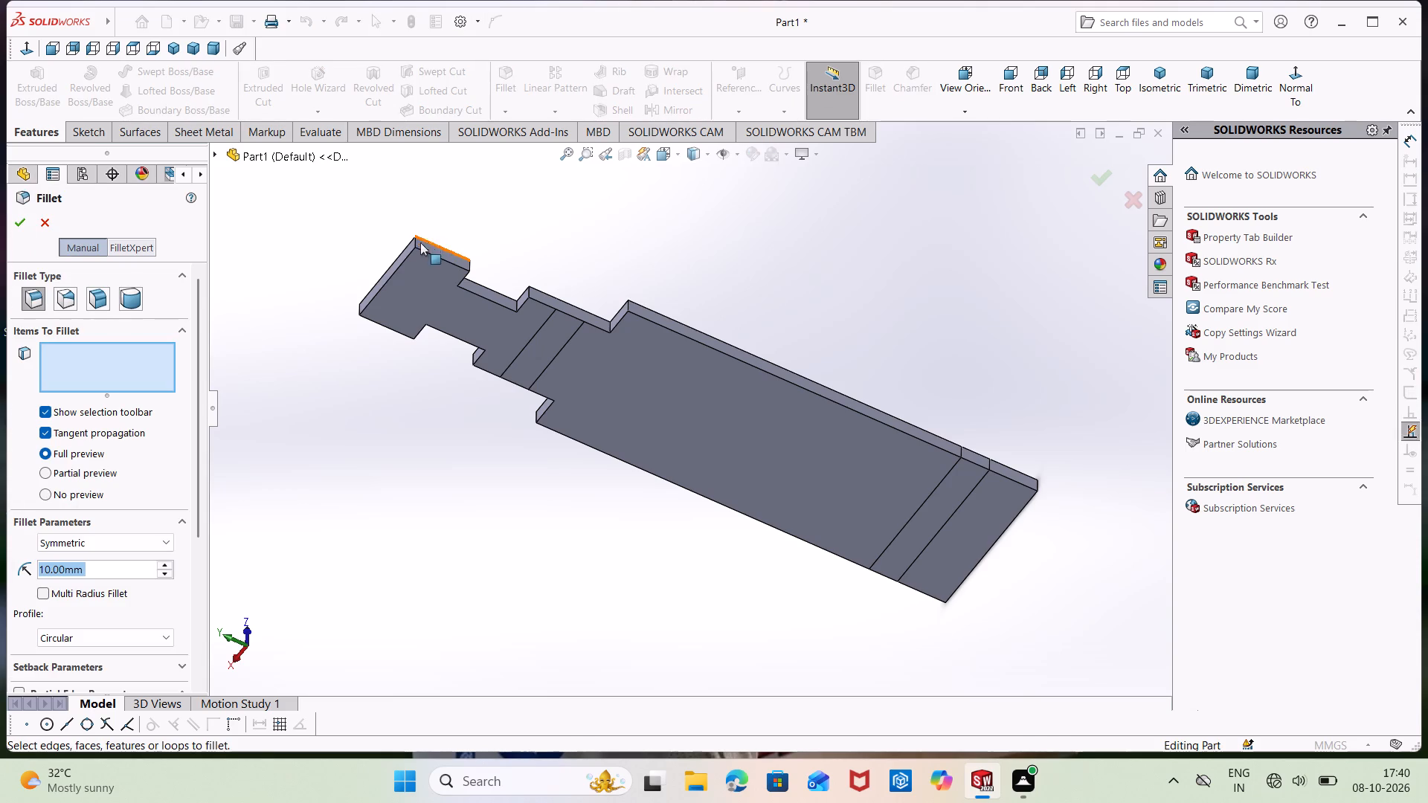
left_click(415, 242)
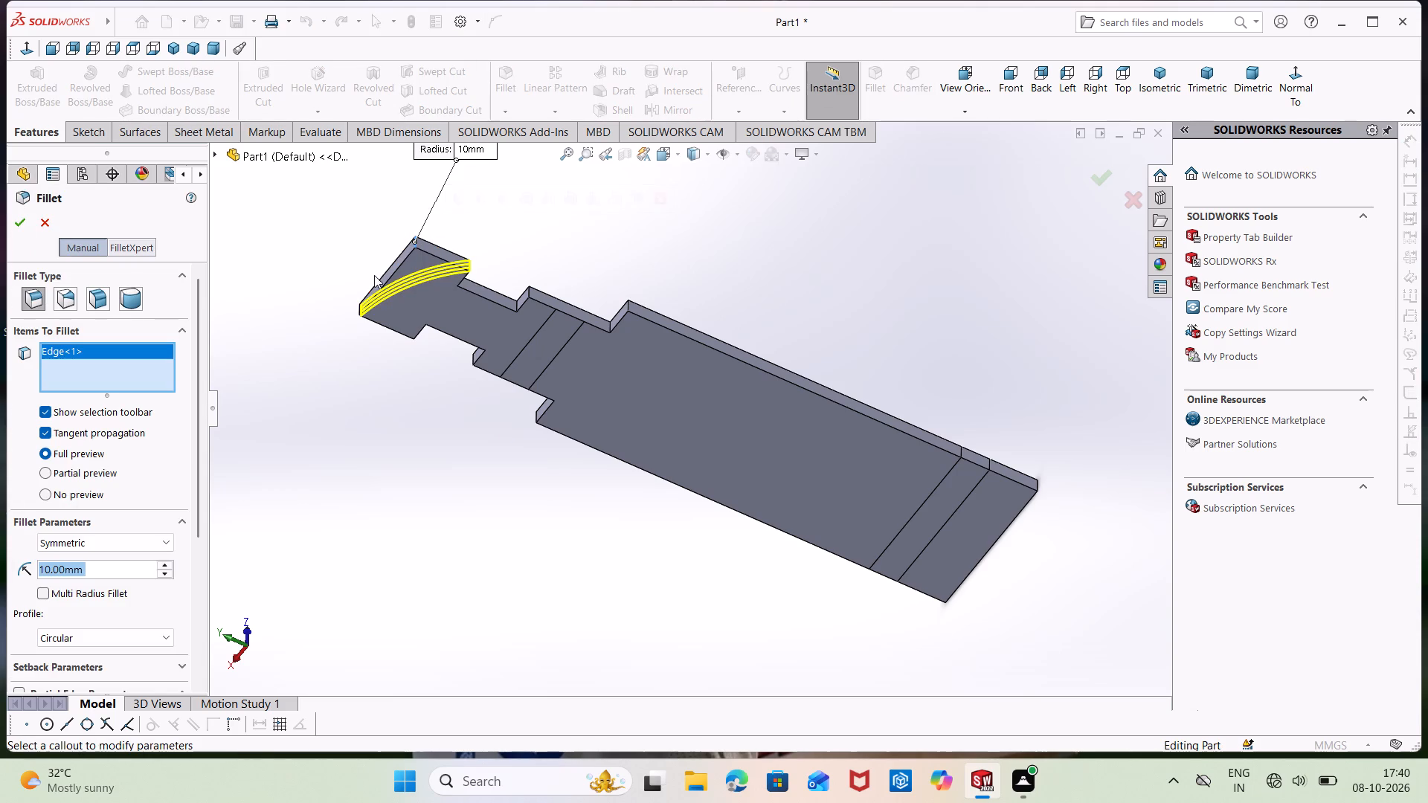
middle_click_drag(362, 278, 449, 239)
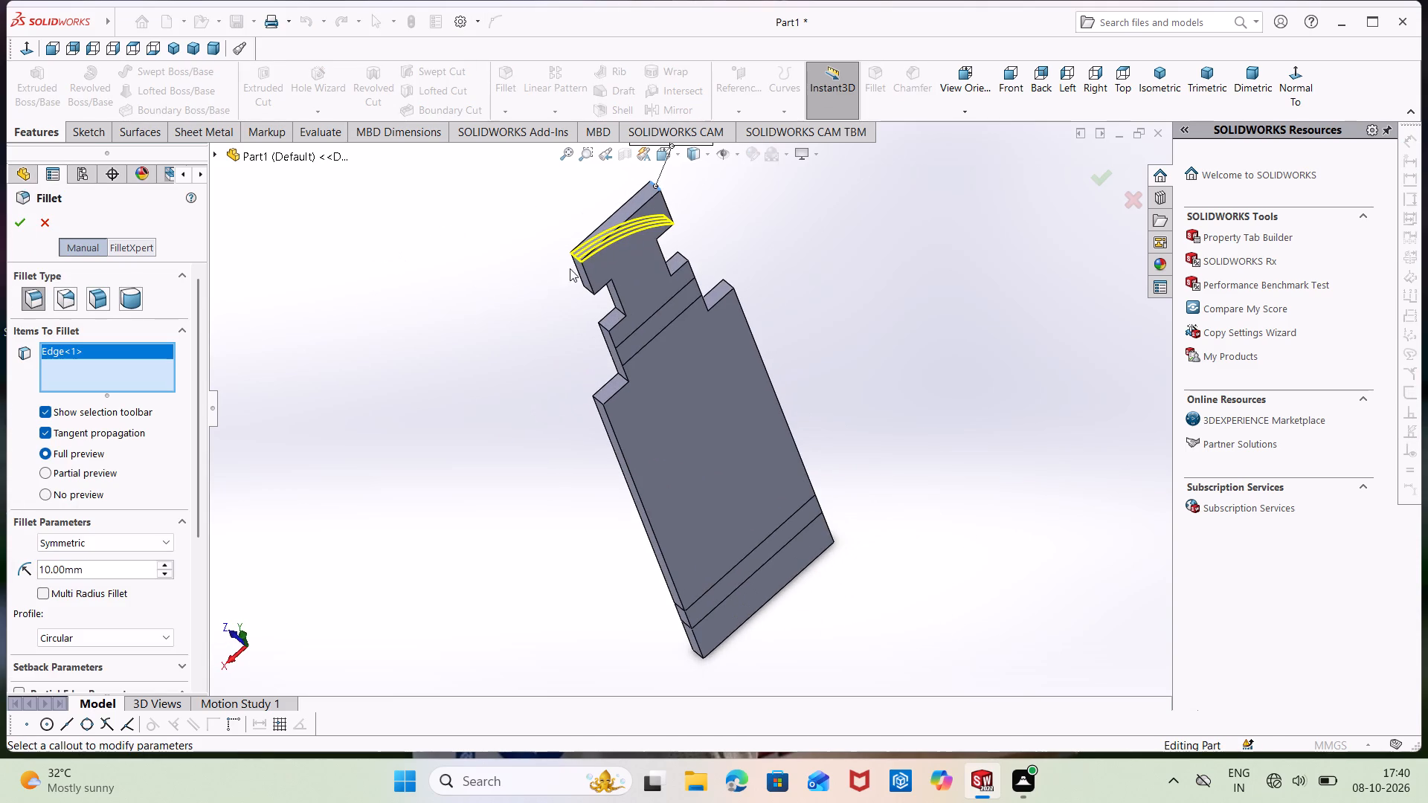
left_click(575, 257)
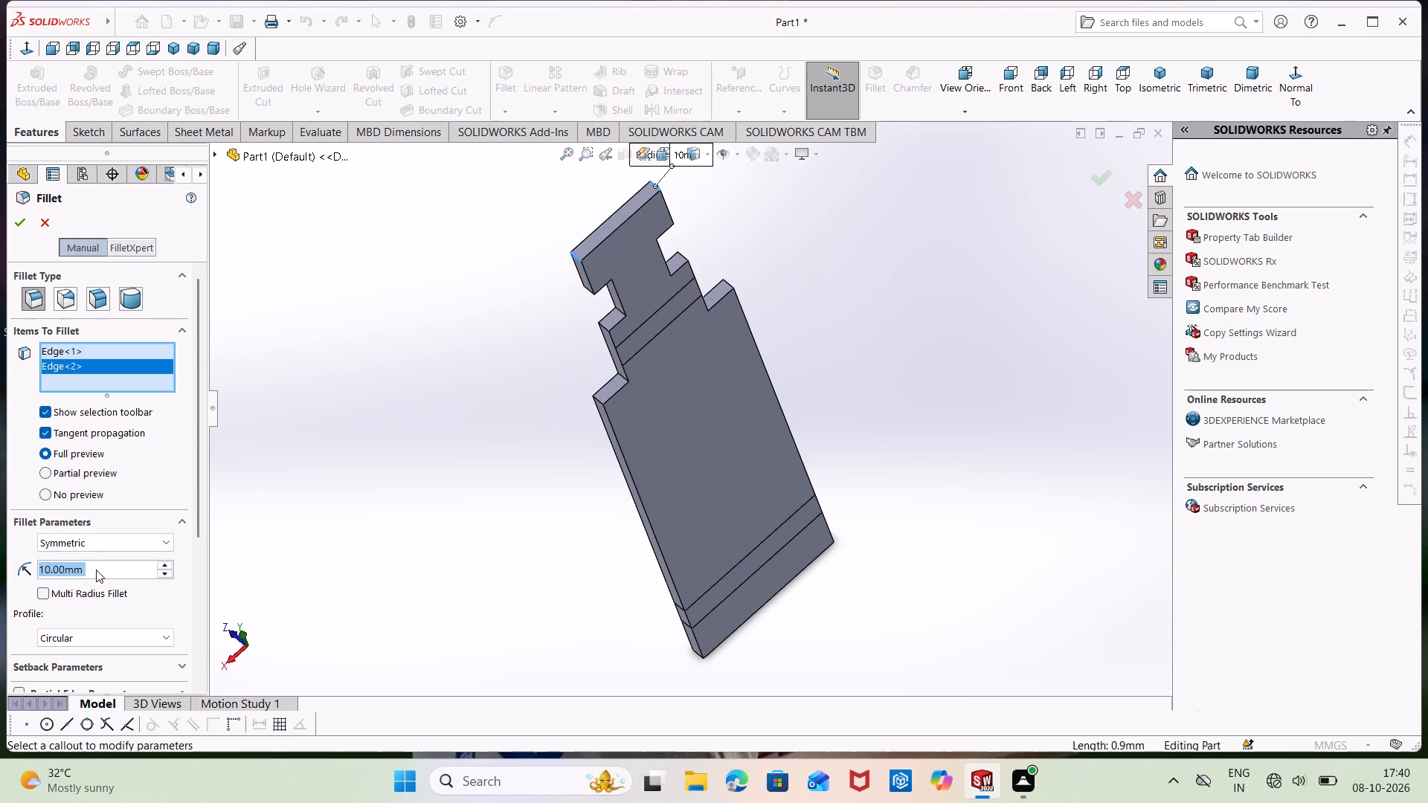
key("BackSpace")
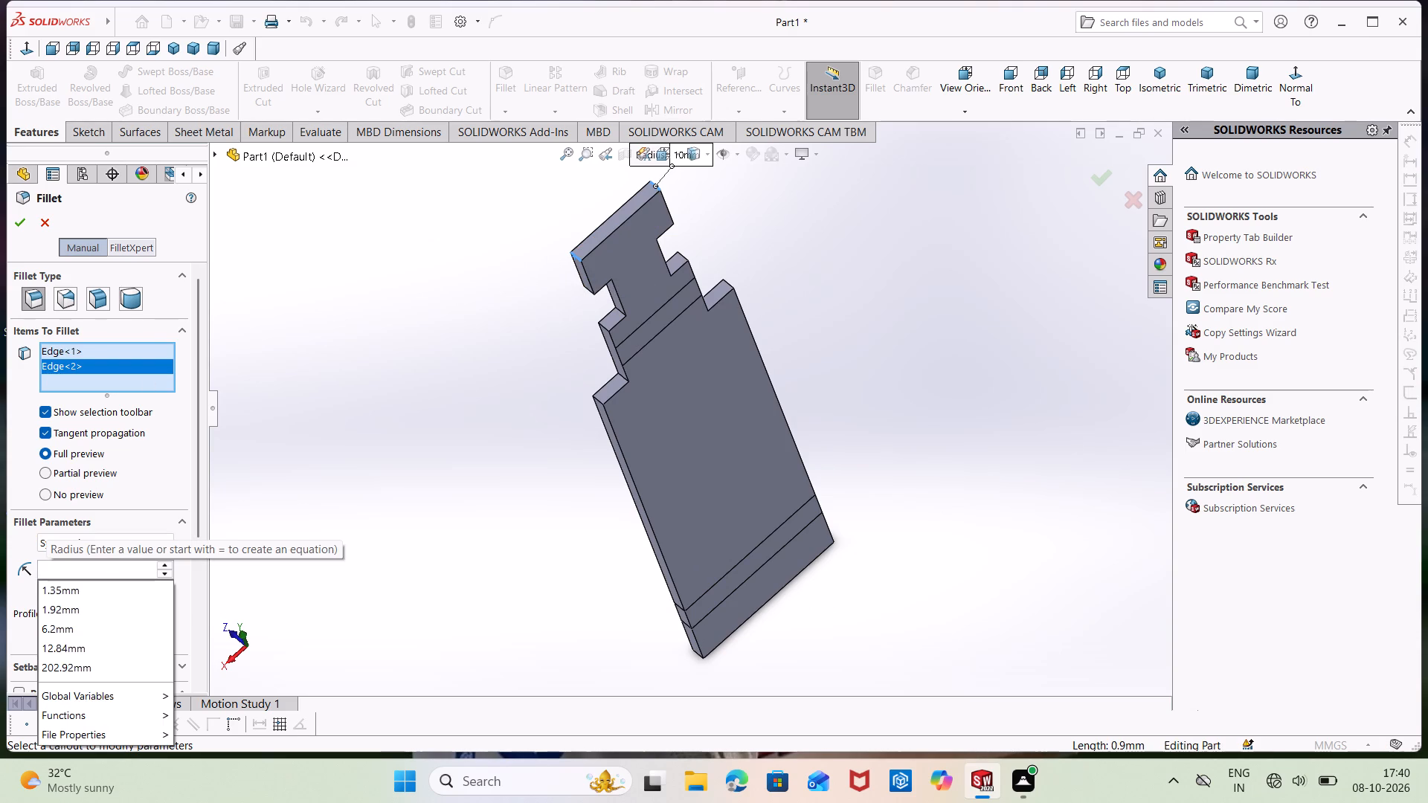
type(".3")
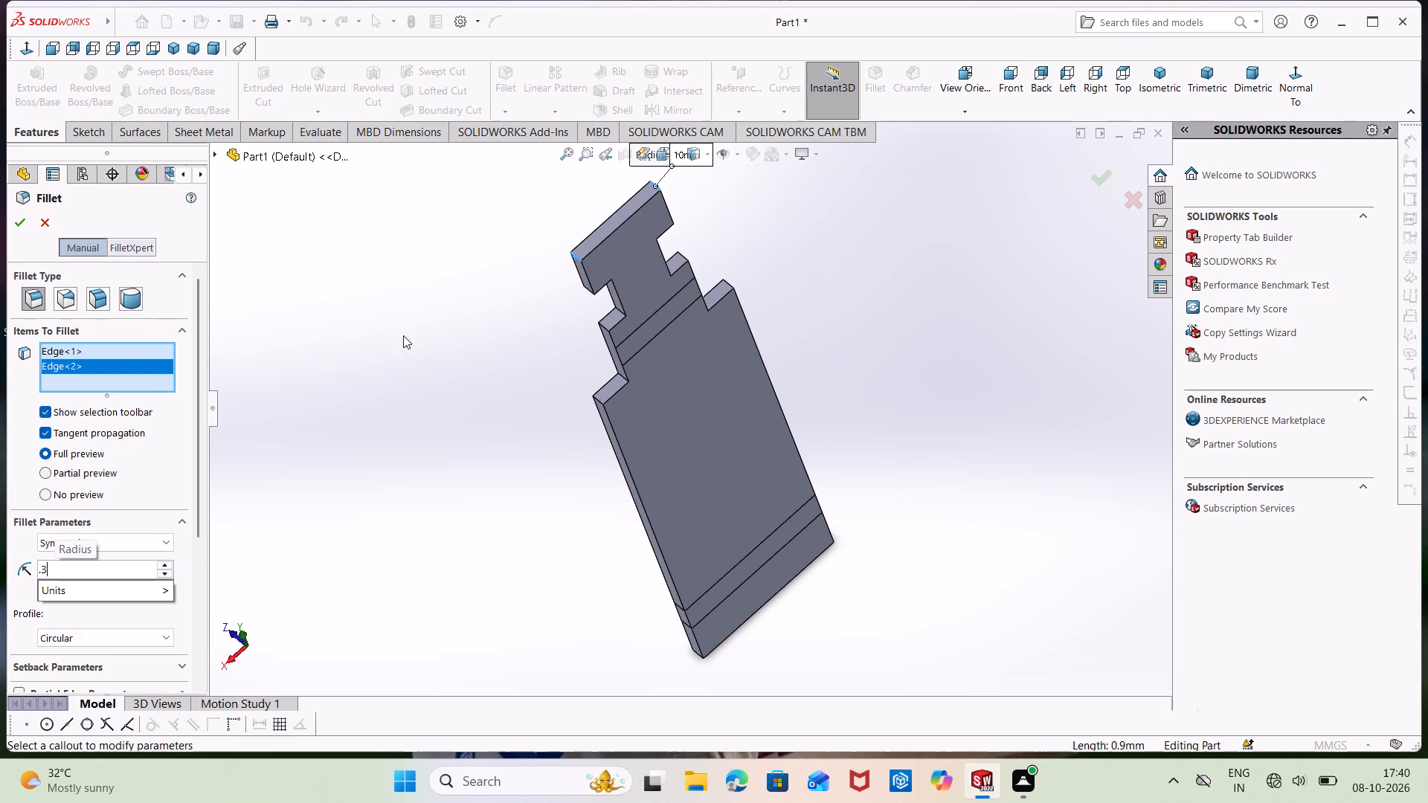
left_click(466, 288)
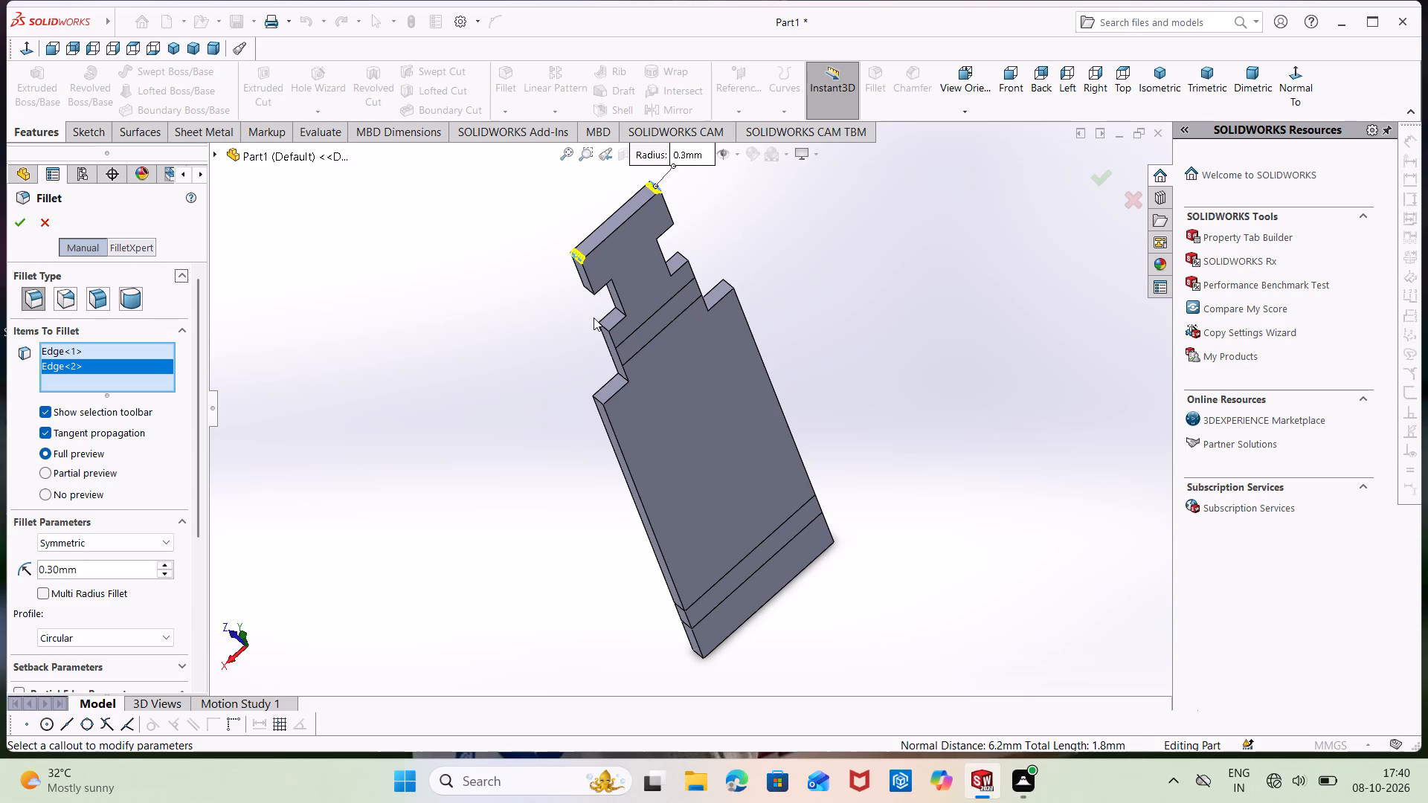
Add the T-shaped tab's two remaining outer corner edges and the two outer shoulder corner edges below its neck to the 0.3 mm fillet.
scroll(579, 320, "down", 1)
middle_click_drag(611, 312, 662, 274)
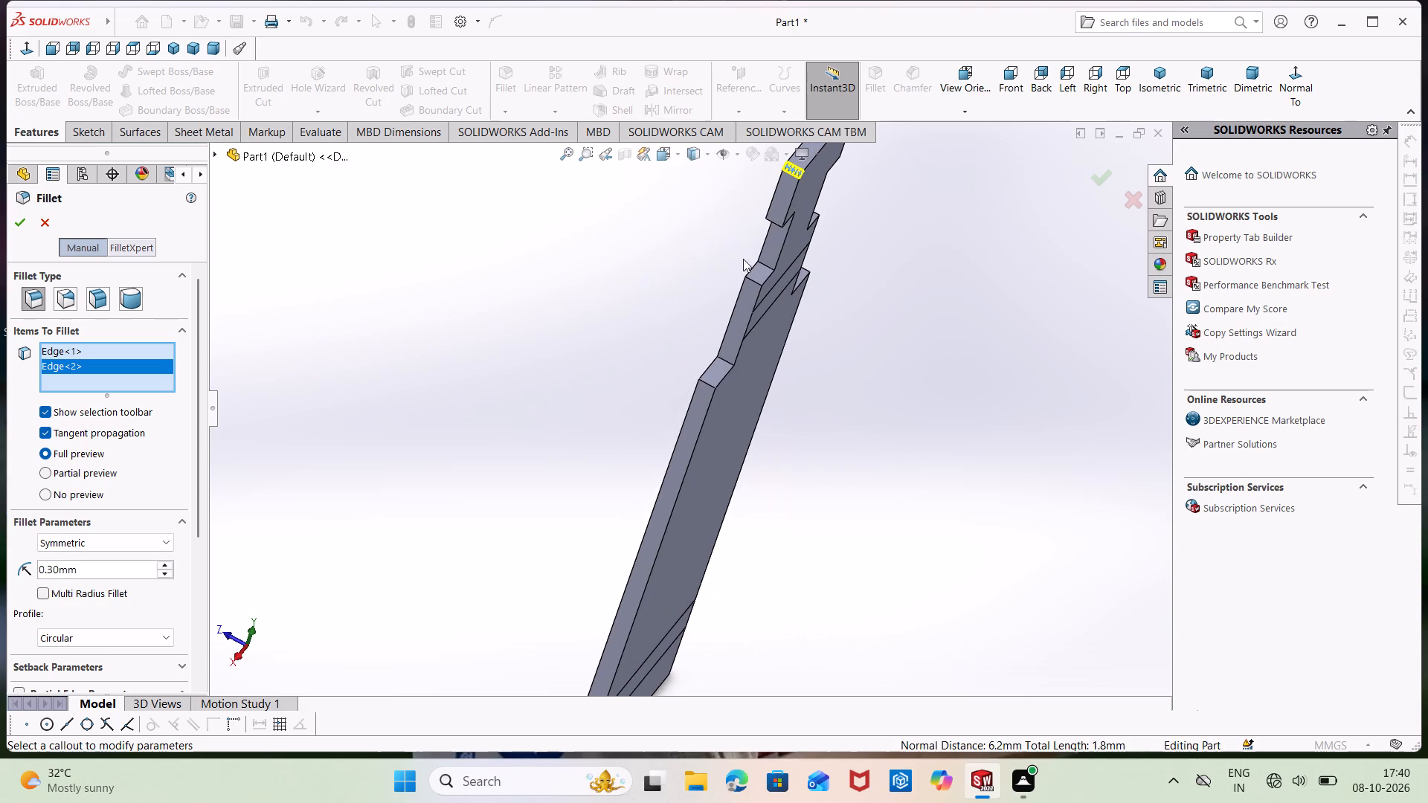
left_click(773, 222)
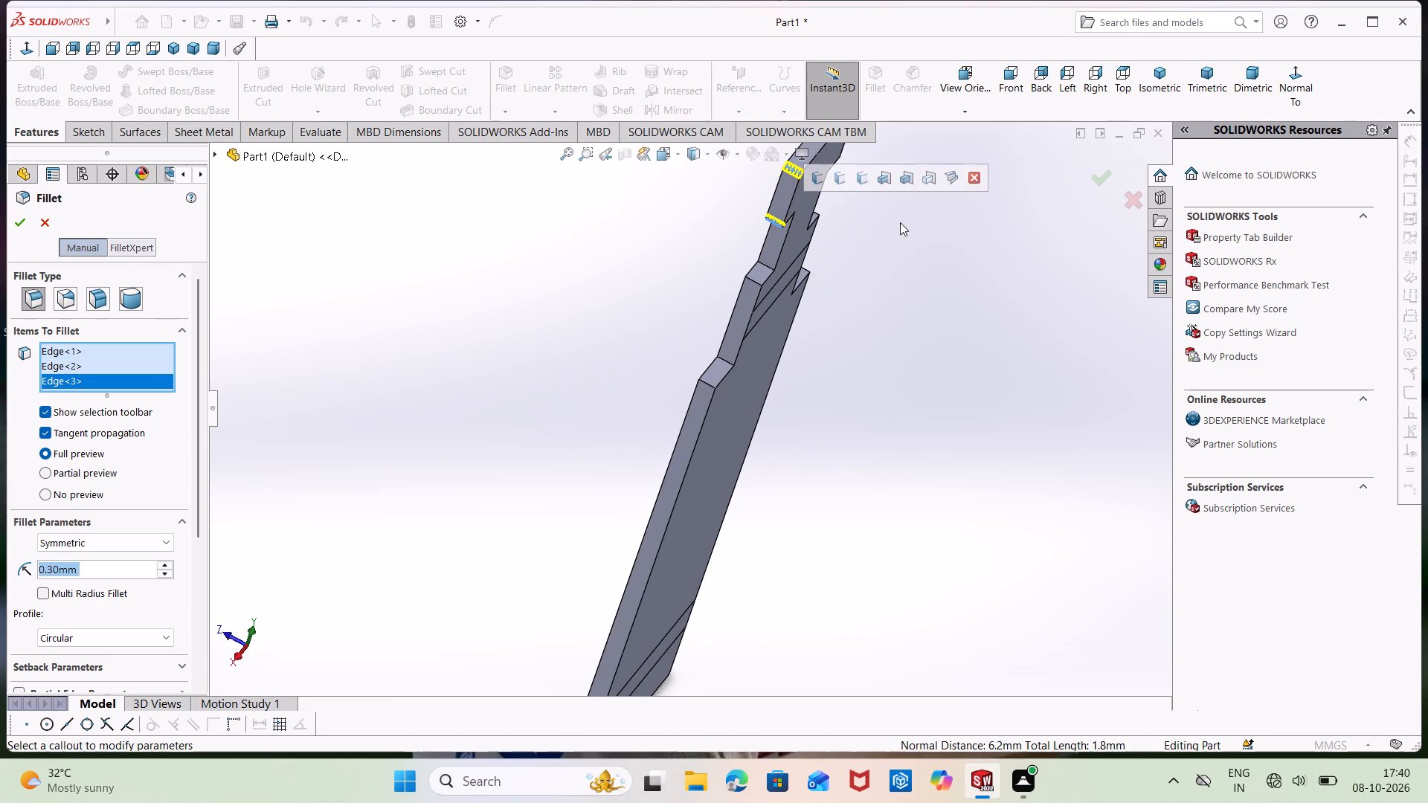
middle_click_drag(892, 245, 765, 326)
scroll(765, 326, "down", 1)
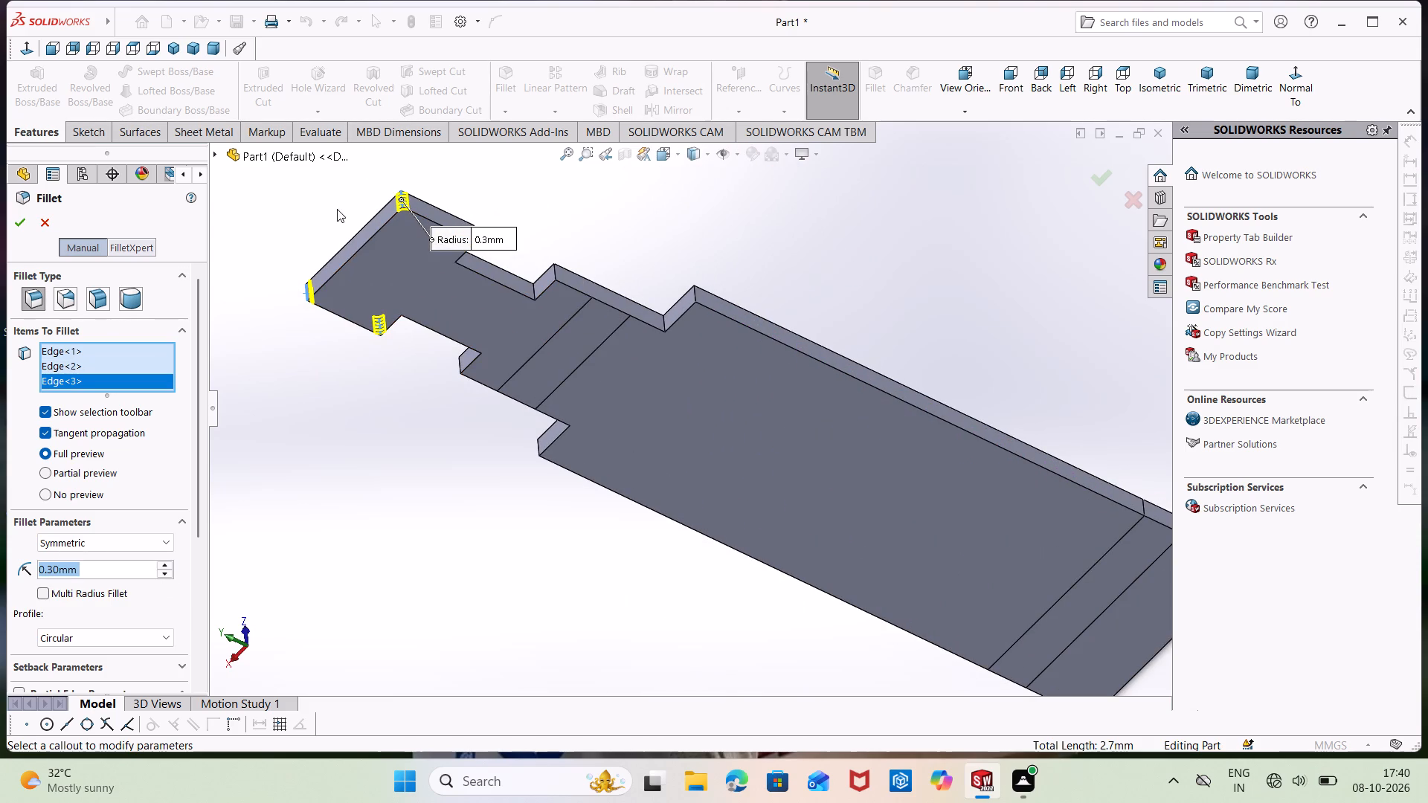
left_click(487, 202)
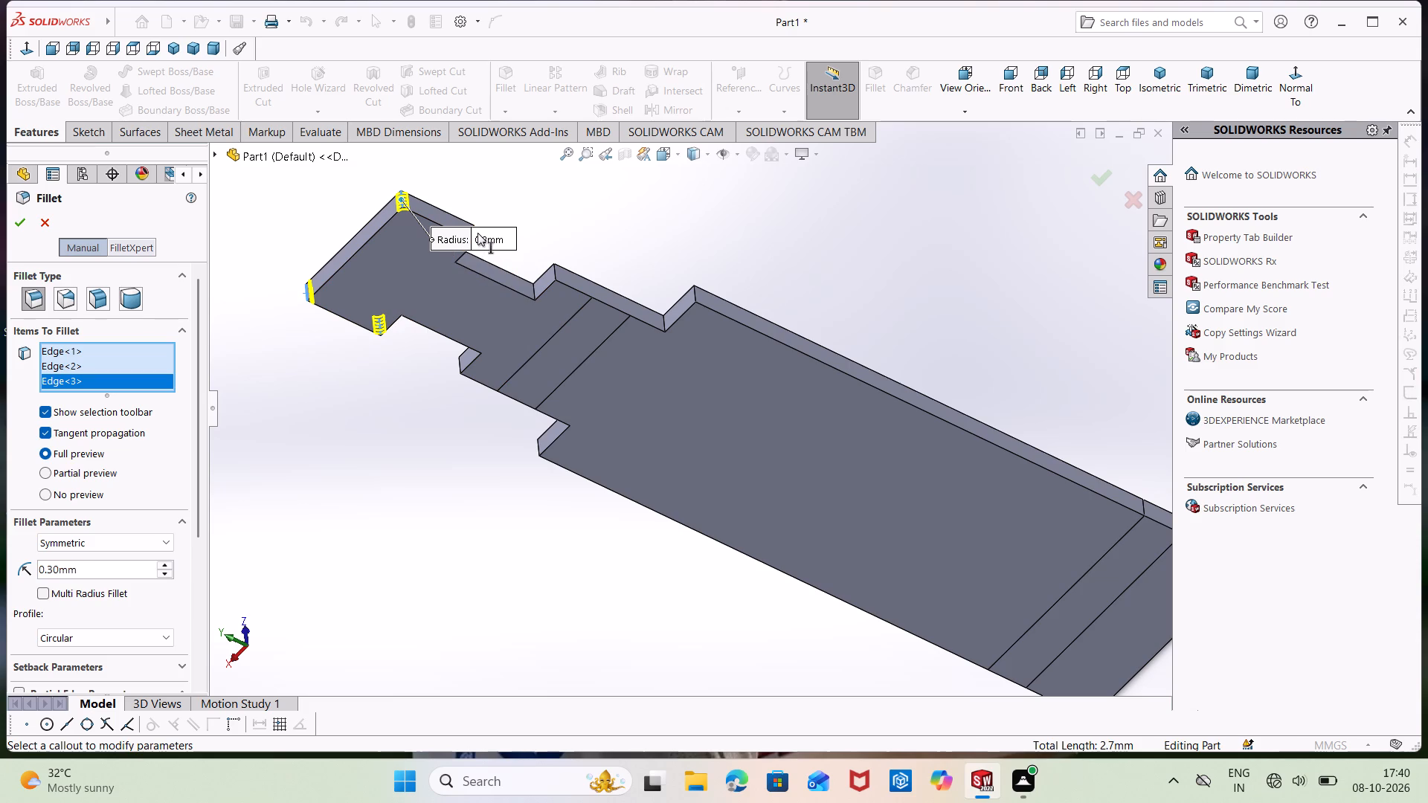
middle_click_drag(533, 225, 489, 299)
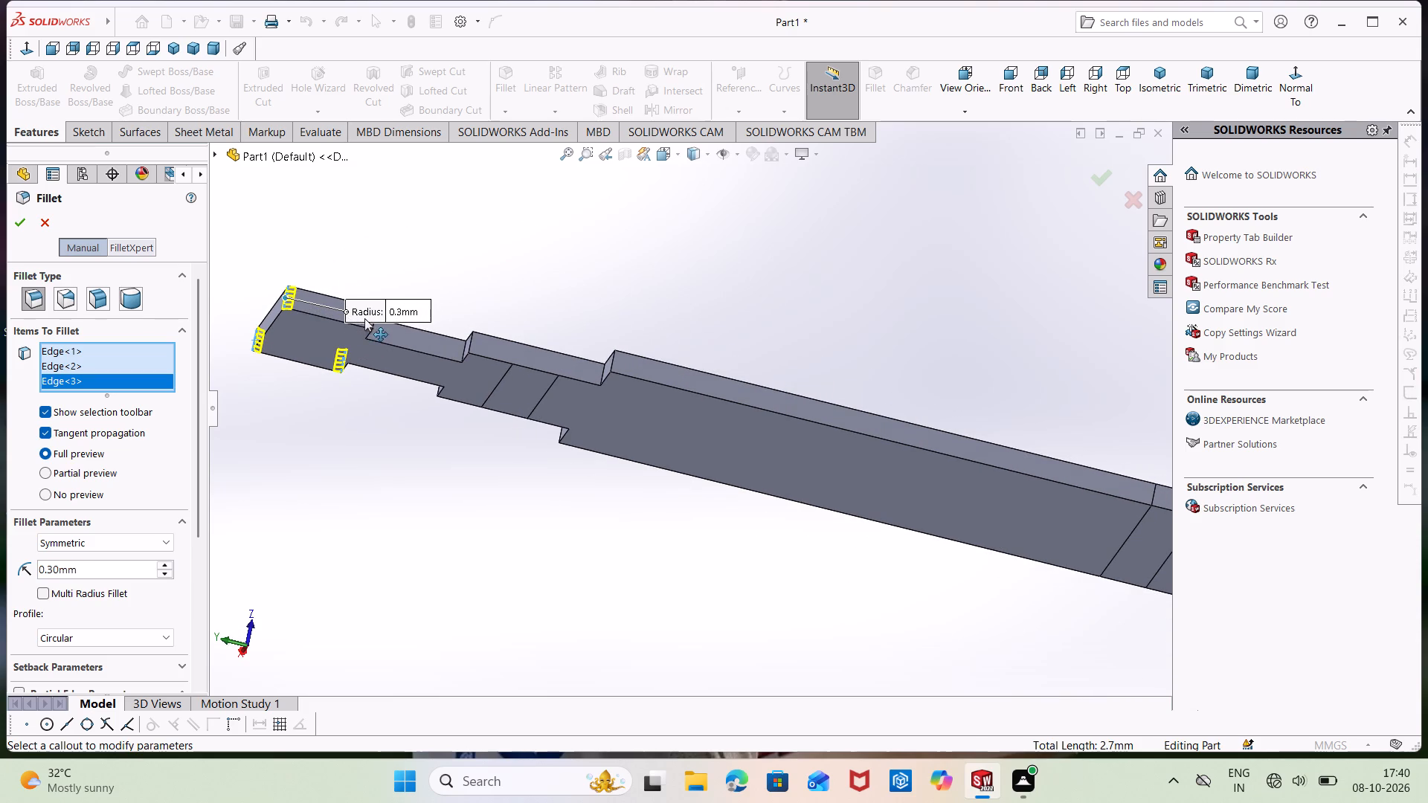
left_click(371, 325)
middle_click_drag(460, 318, 528, 221)
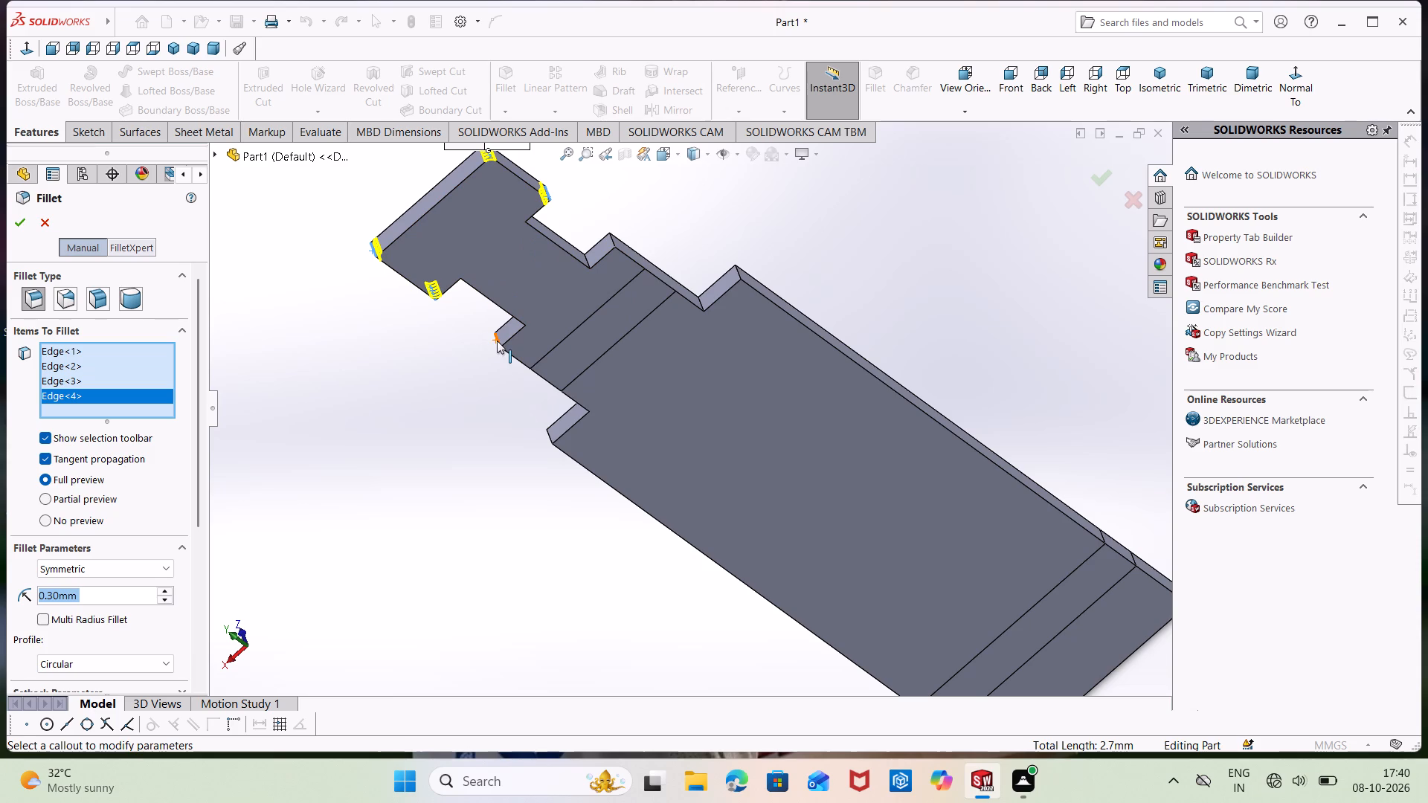
left_click(497, 341)
middle_click_drag(695, 223, 646, 268)
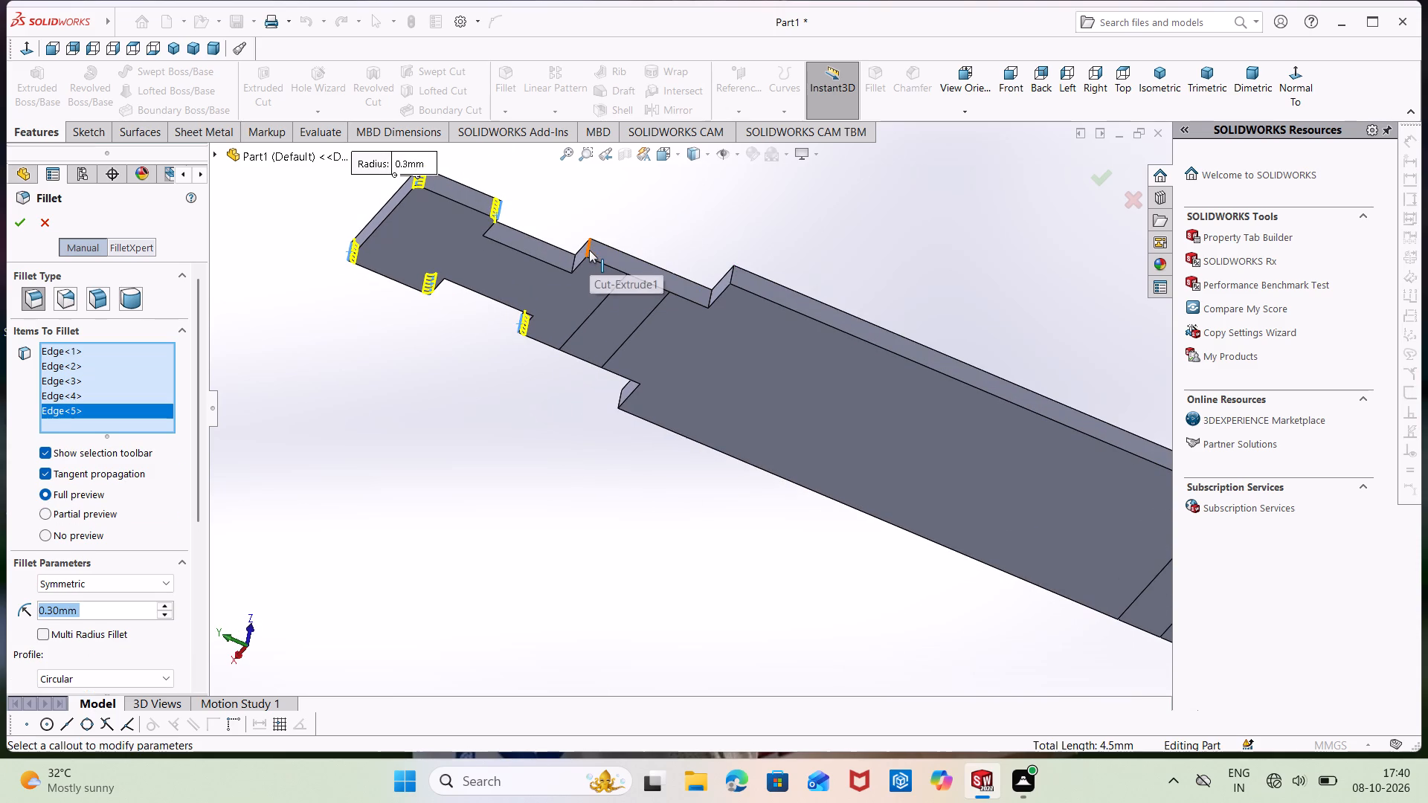
left_click(589, 250)
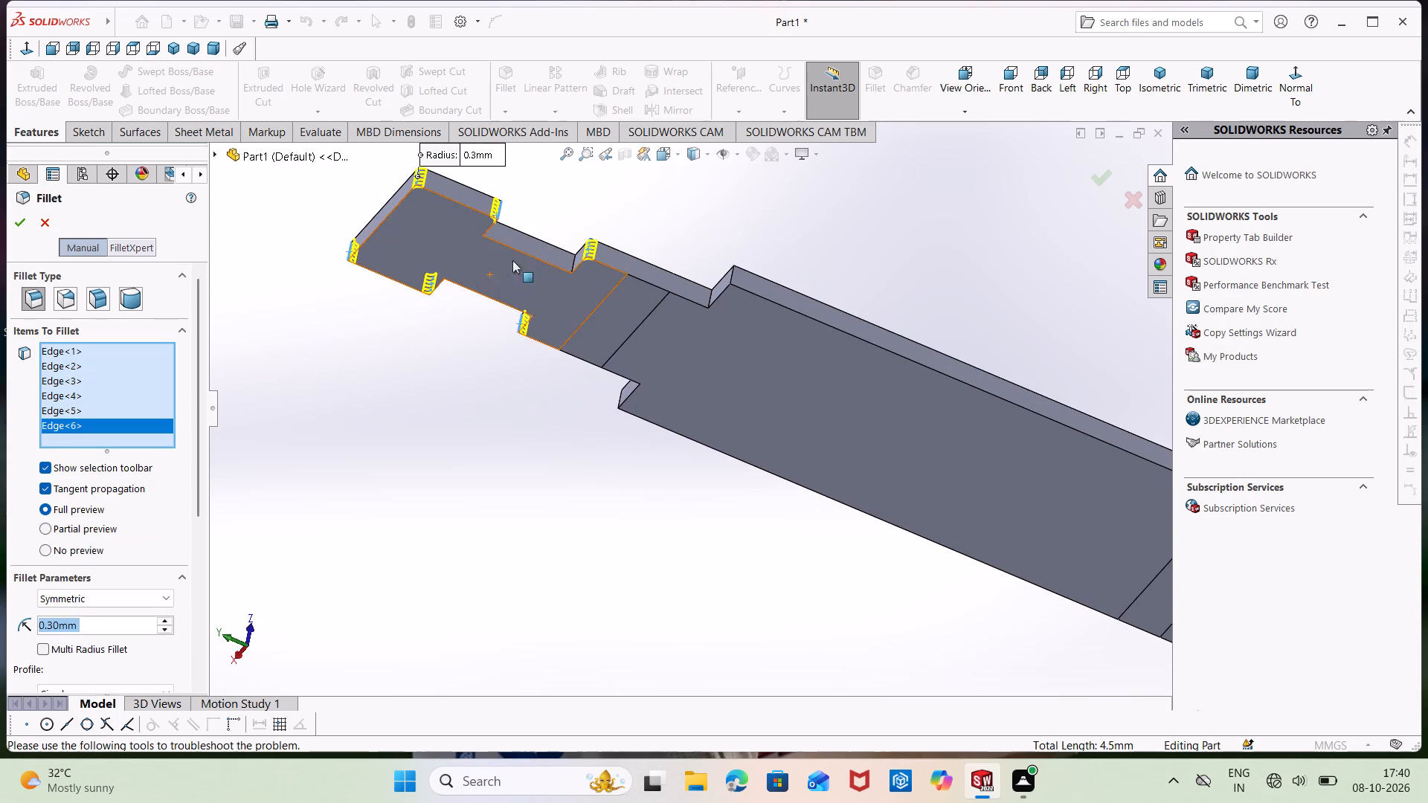
Add the four inner corner edges of the two notches beside the tab's neck to the 0.3 mm fillet.
middle_click(559, 236)
middle_click_drag(548, 245, 472, 370)
scroll(486, 268, "up", 2)
scroll(483, 267, "down", 5)
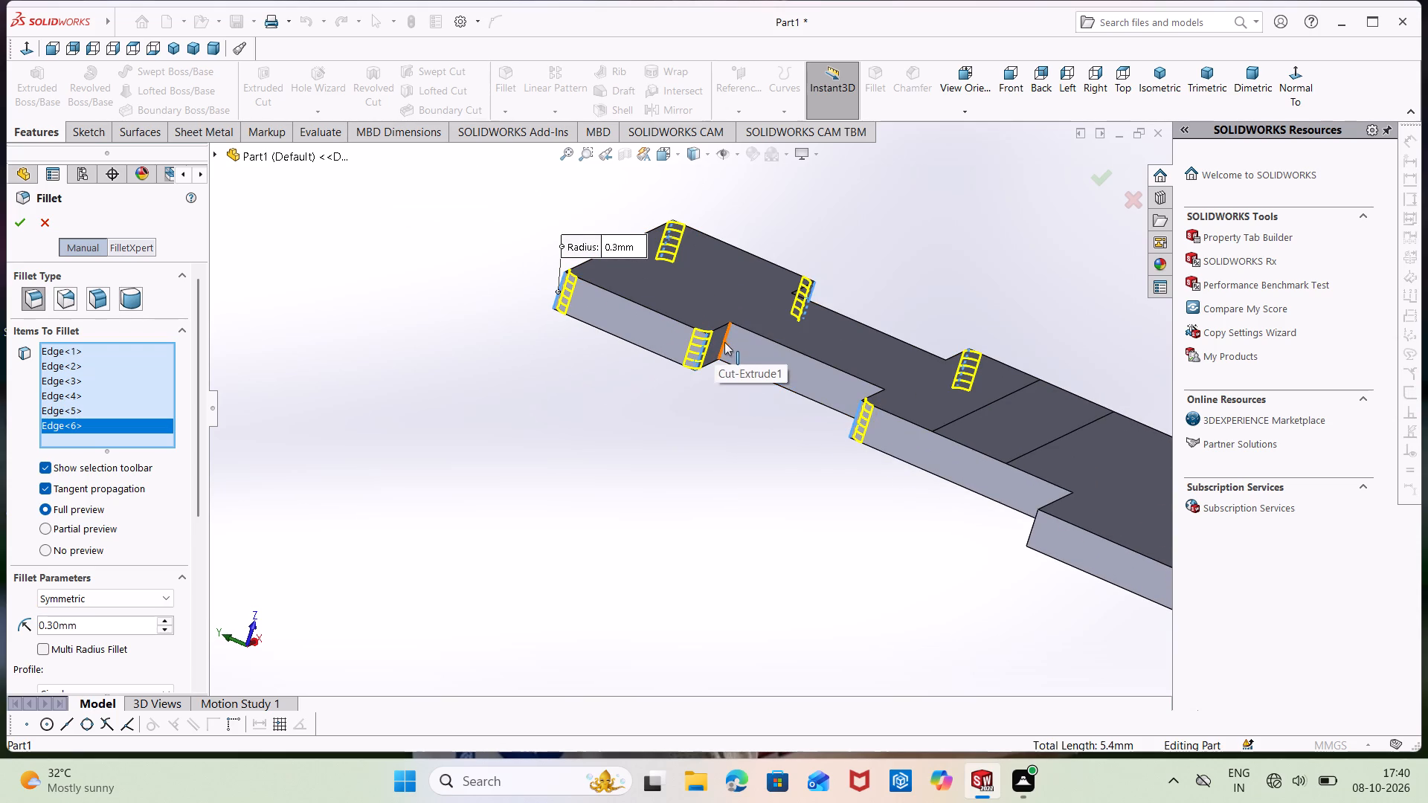
left_click(724, 342)
scroll(785, 352, "down", 1)
middle_click_drag(788, 356, 863, 469)
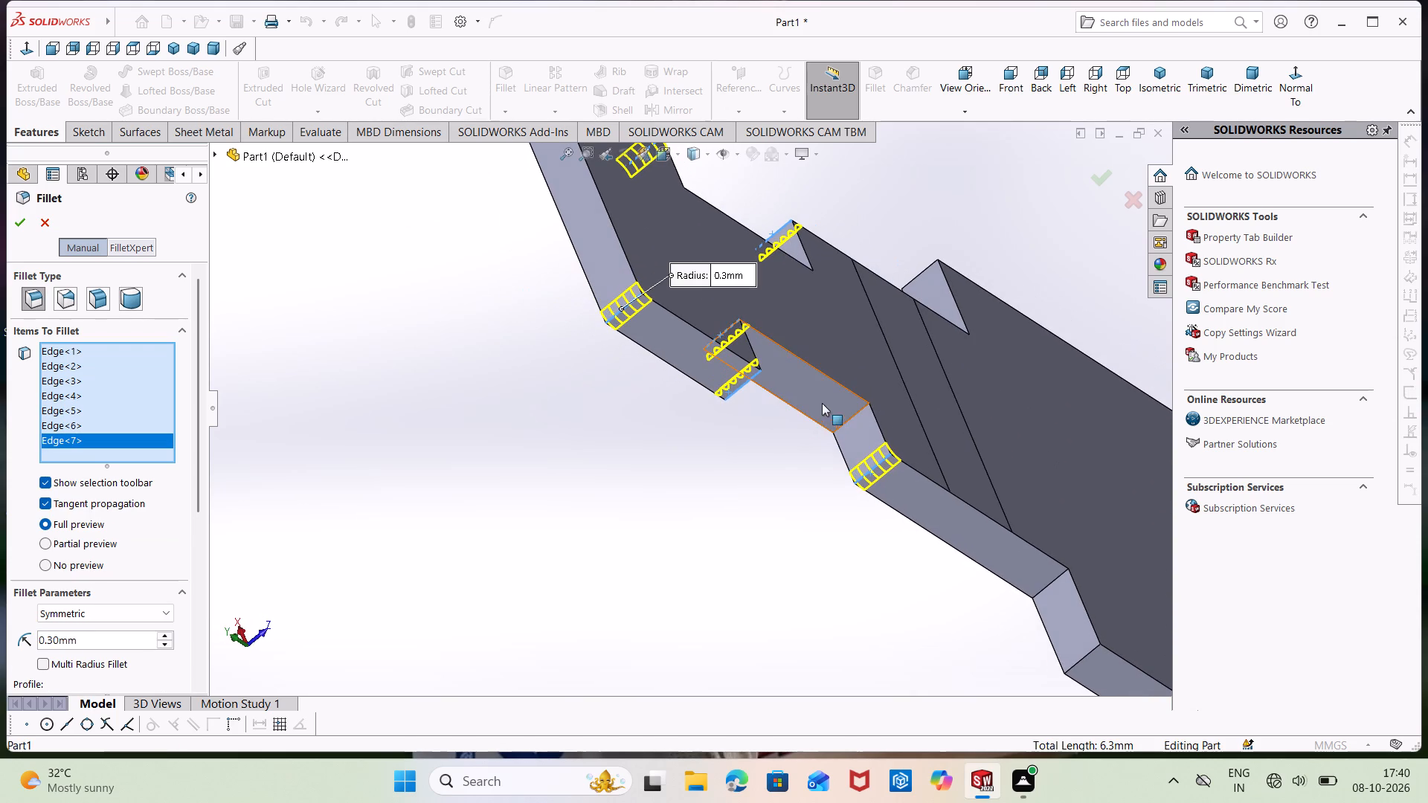
left_click(853, 413)
middle_click_drag(908, 228, 896, 245)
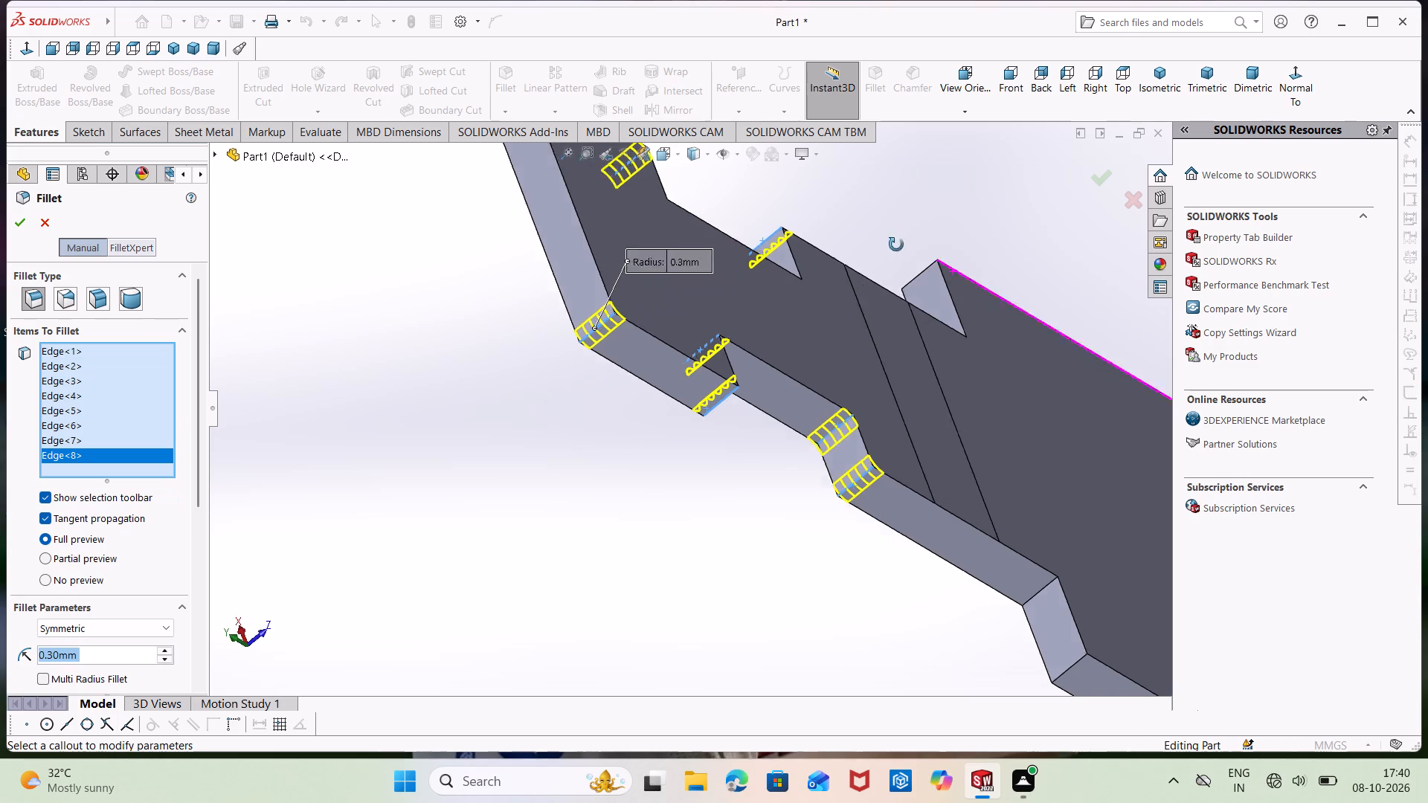
middle_click_drag(896, 245, 816, 520)
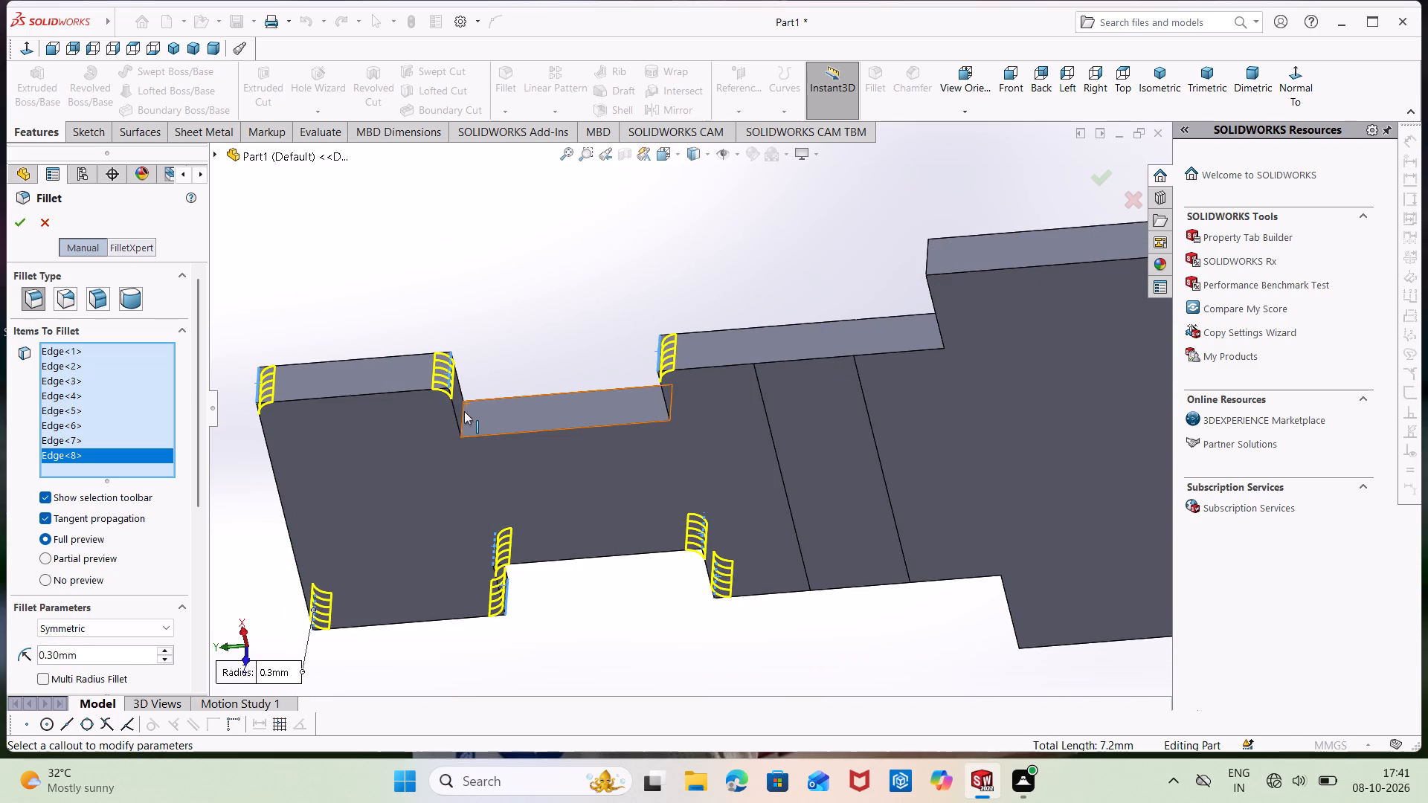
left_click(463, 412)
middle_click_drag(579, 387, 621, 437)
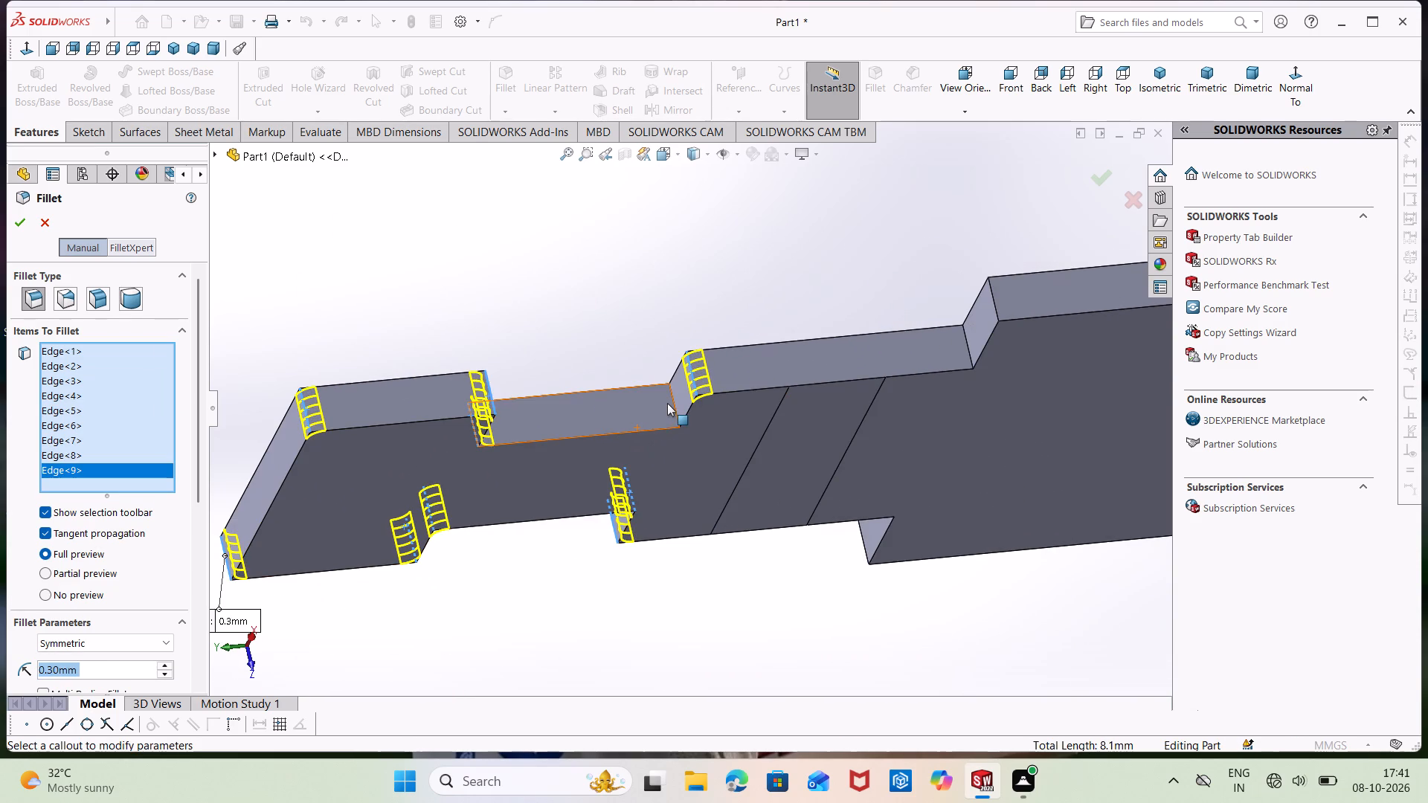
left_click(670, 396)
middle_click_drag(724, 430, 723, 379)
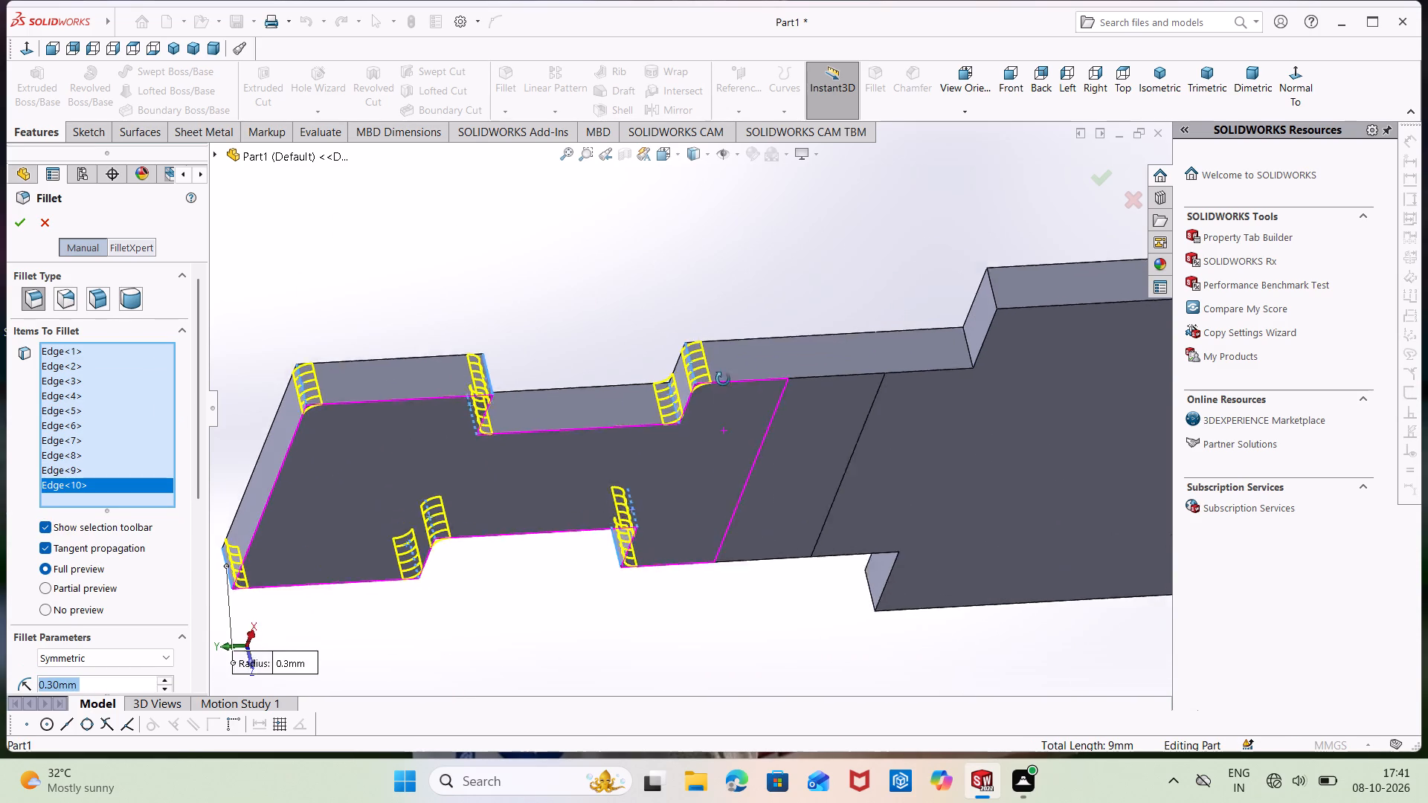
middle_click_drag(723, 379, 742, 229)
scroll(776, 380, "down", 3)
scroll(776, 381, "up", 4)
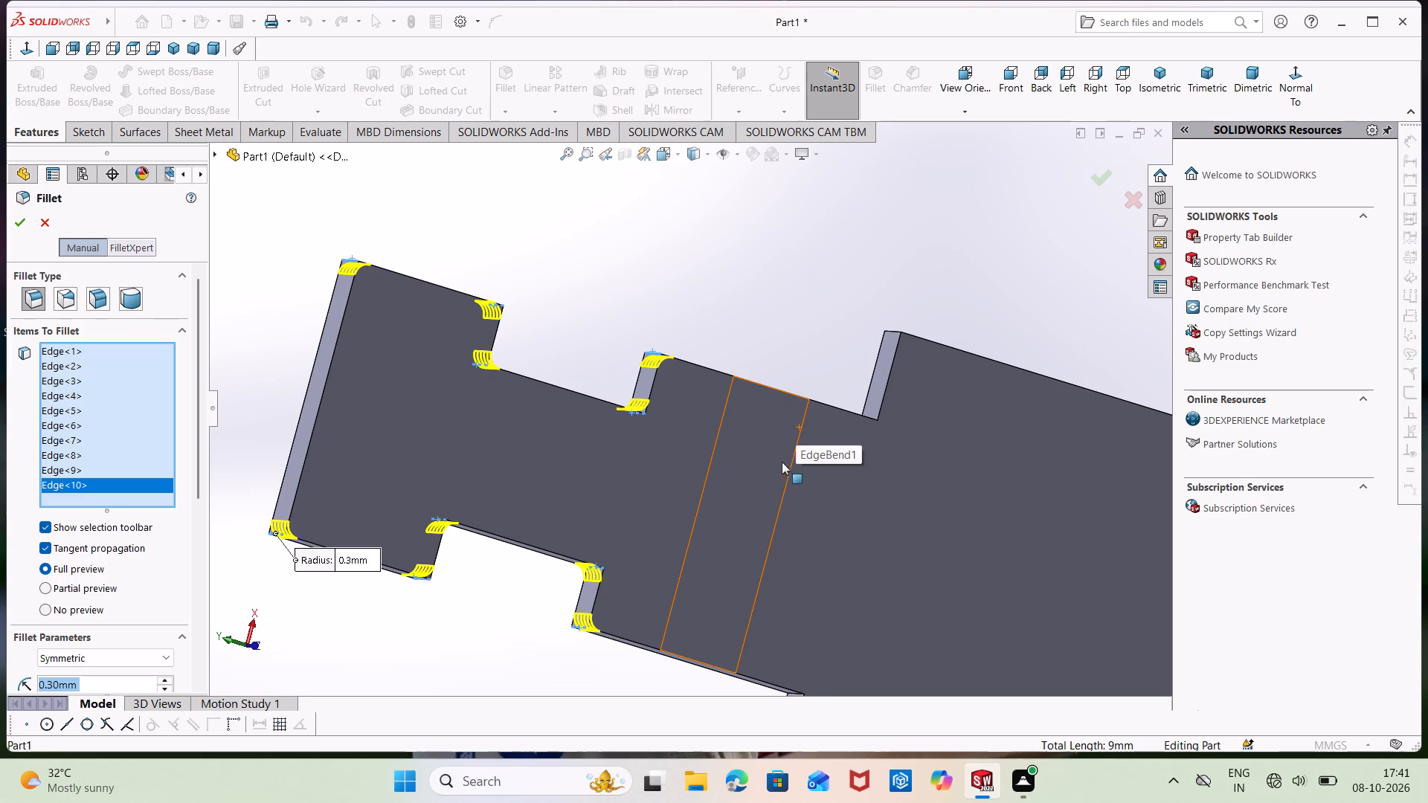
Add the two inner corner edges where the narrow section meets the wide body, and create the 0.3 mm fillet.
middle_click_drag(845, 416, 856, 604)
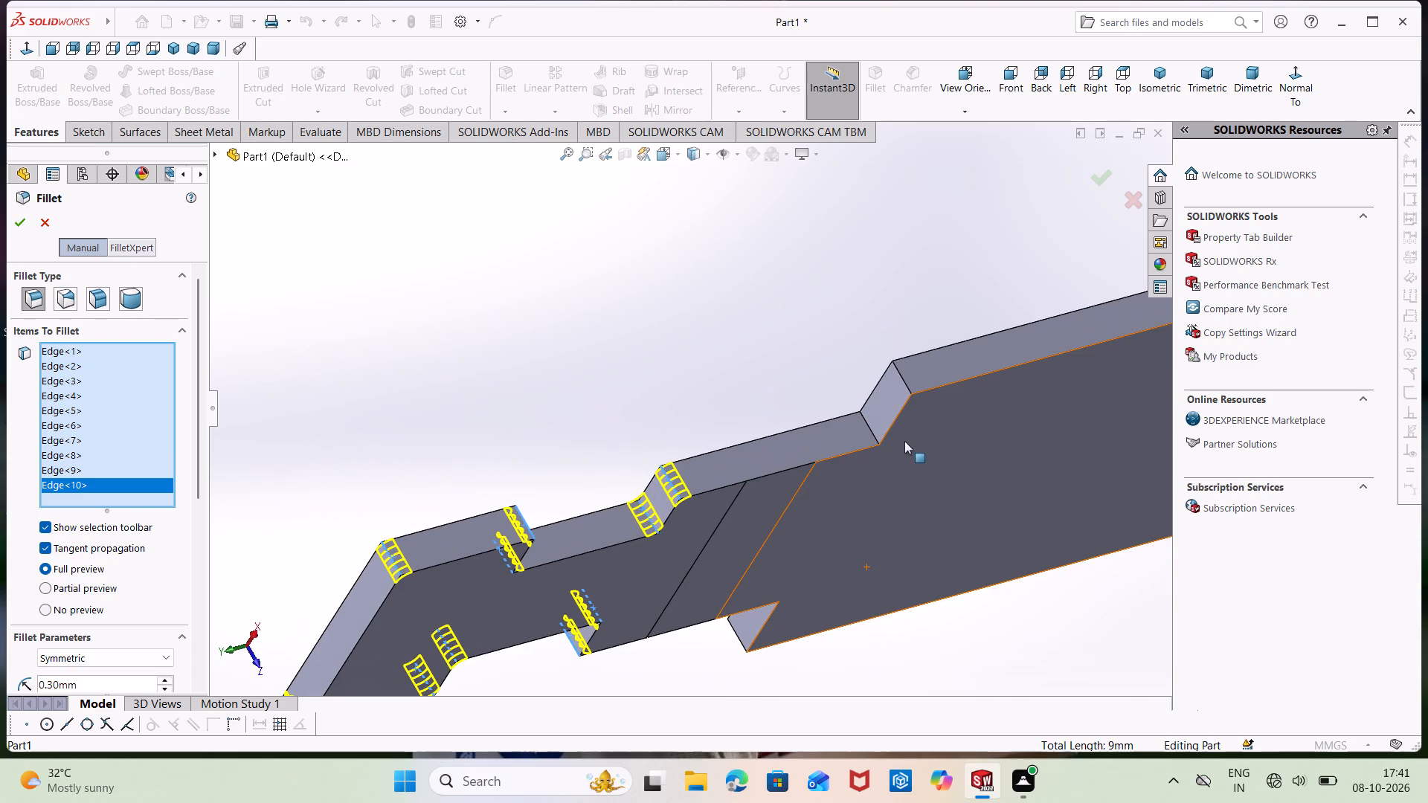
left_click(872, 431)
middle_click_drag(875, 488, 894, 398)
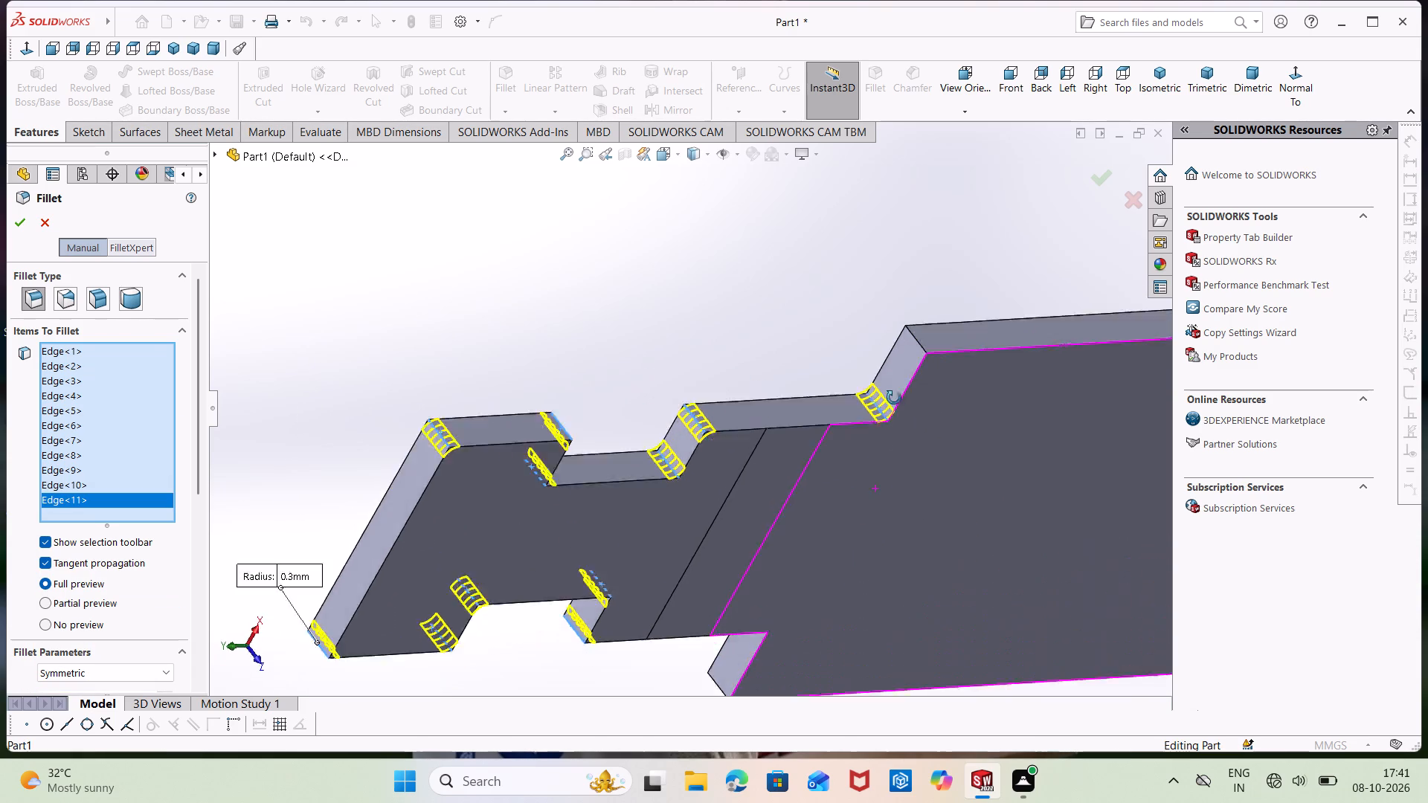
middle_click_drag(894, 398, 937, 274)
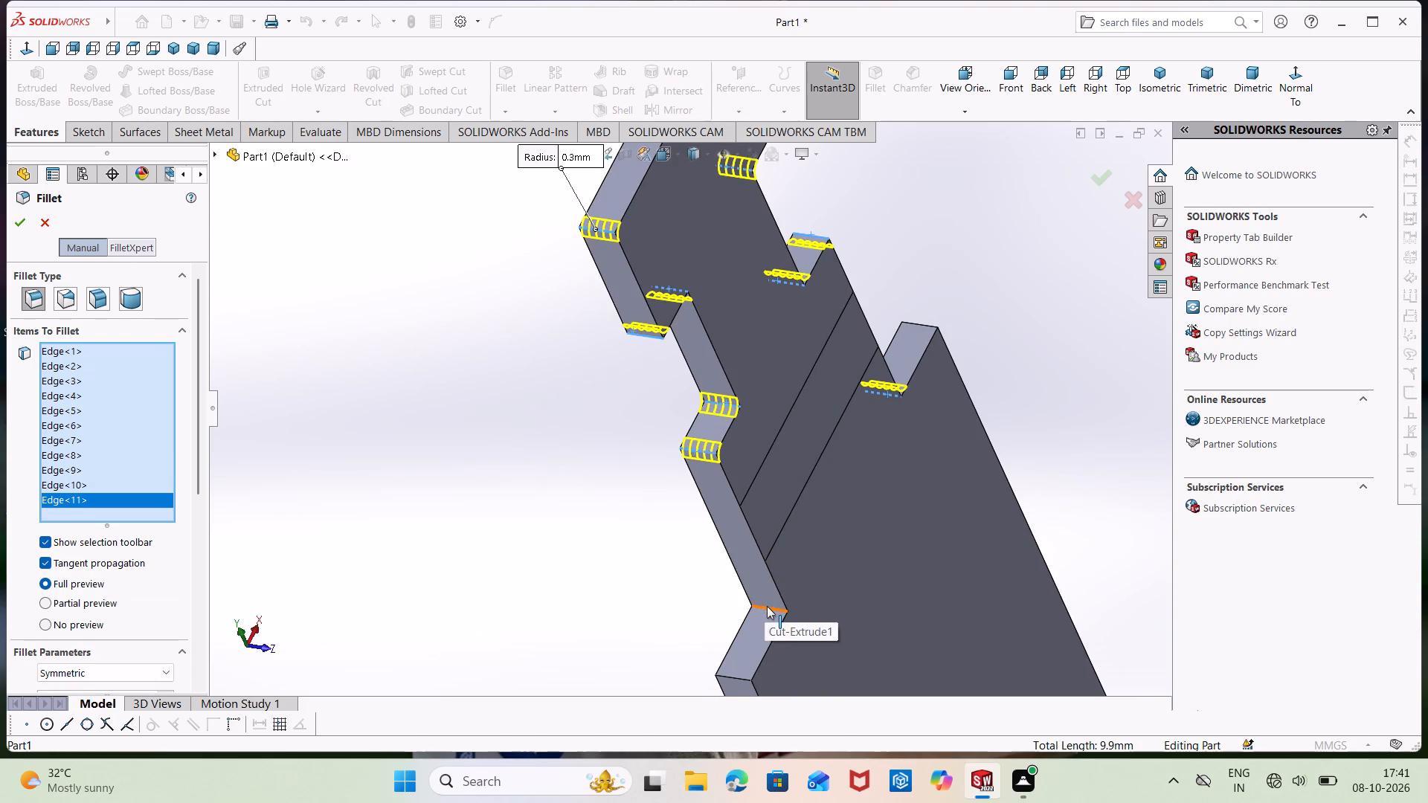
left_click(767, 606)
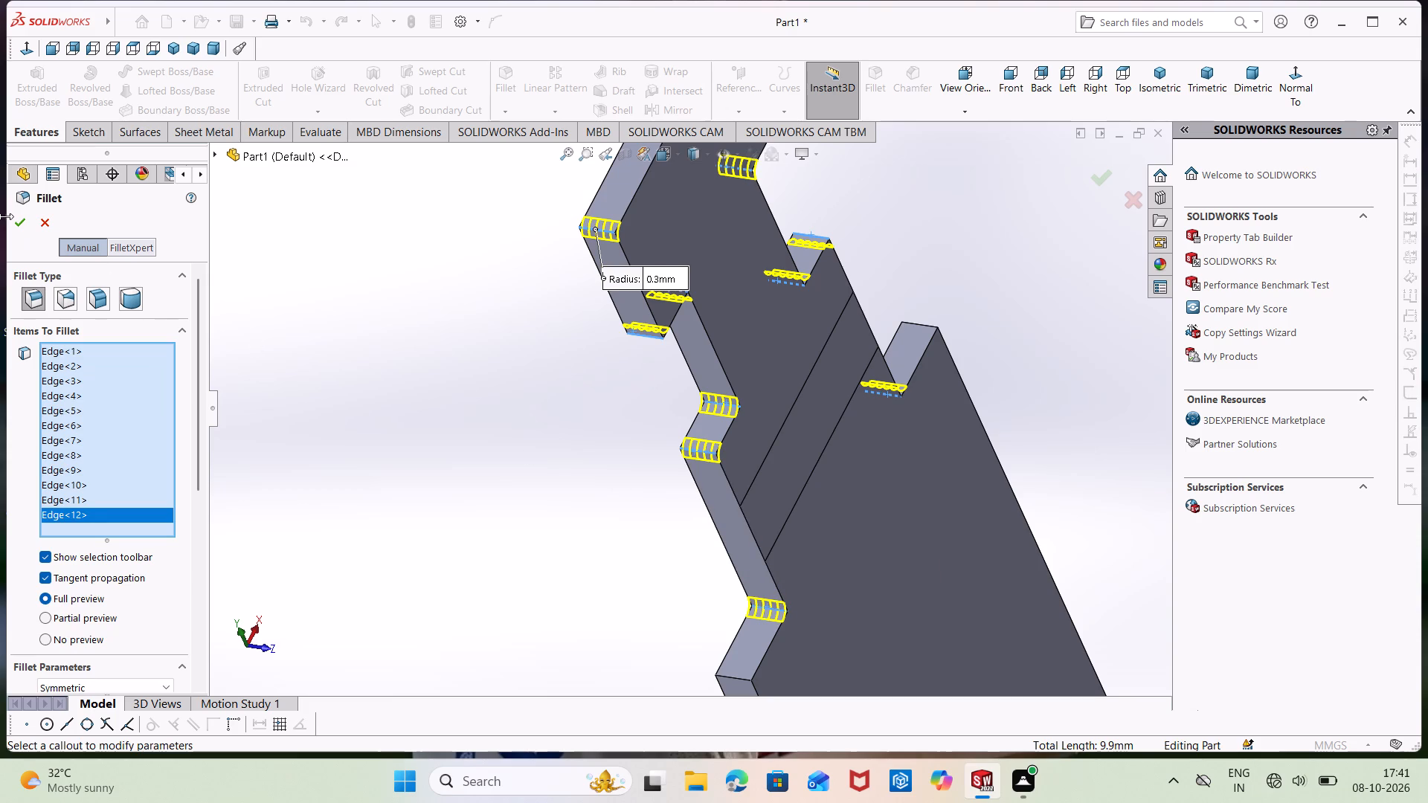
left_click(18, 222)
On the wide body's flat face, sketch a vertical straight slot about 17.8 mm between end centres and 3.3 mm wide.
scroll(665, 527, "down", 3)
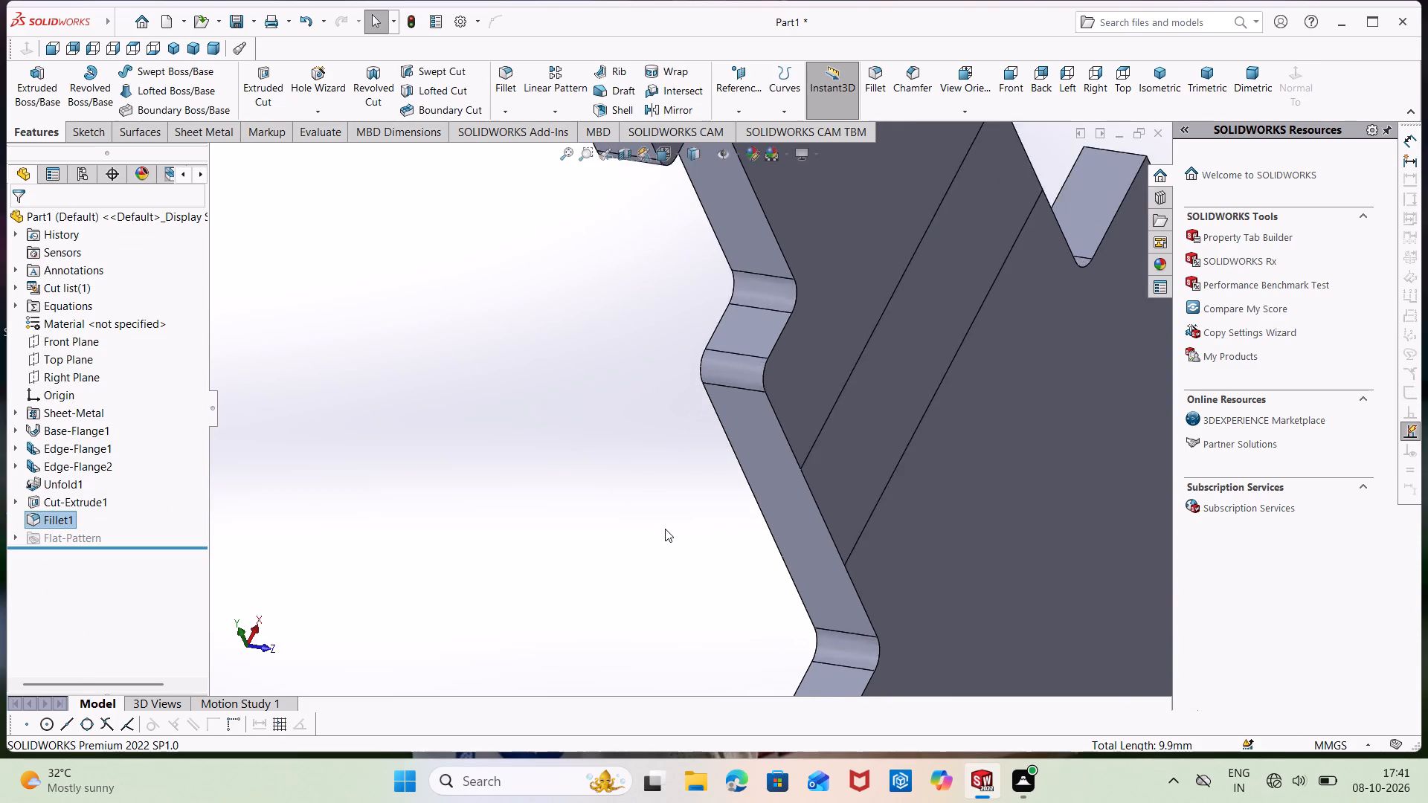
scroll(665, 529, "up", 8)
right_click(822, 516)
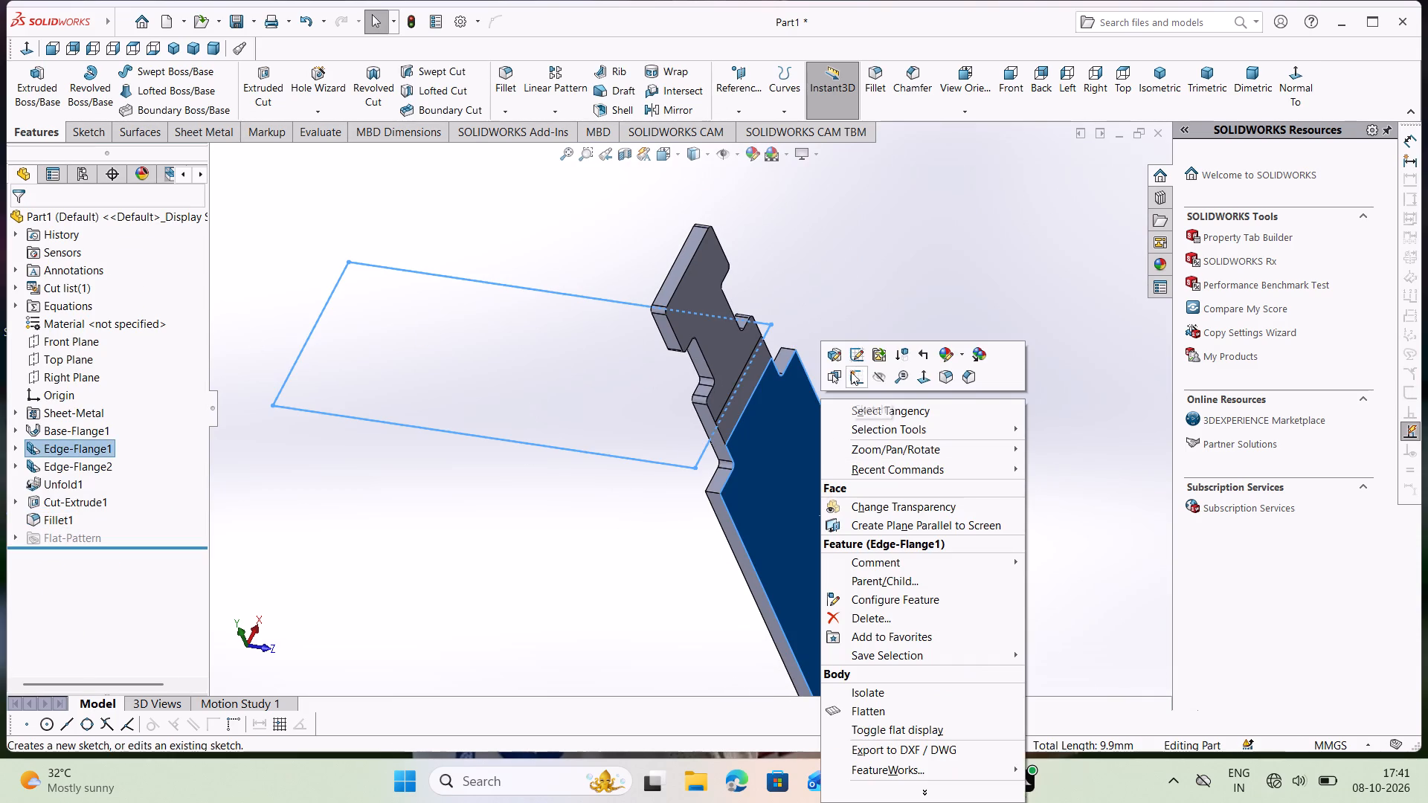
left_click(852, 371)
left_click(809, 378)
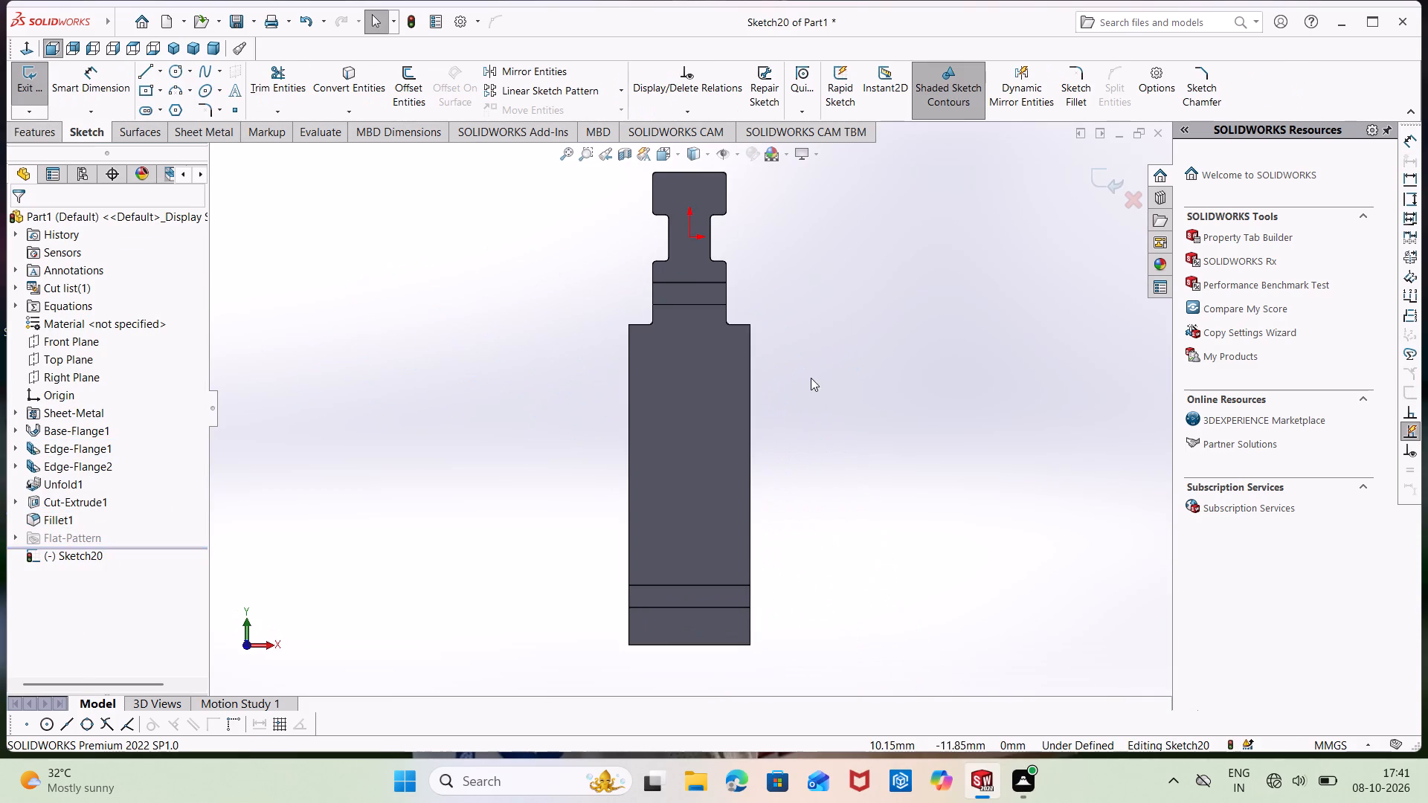
left_click(161, 109)
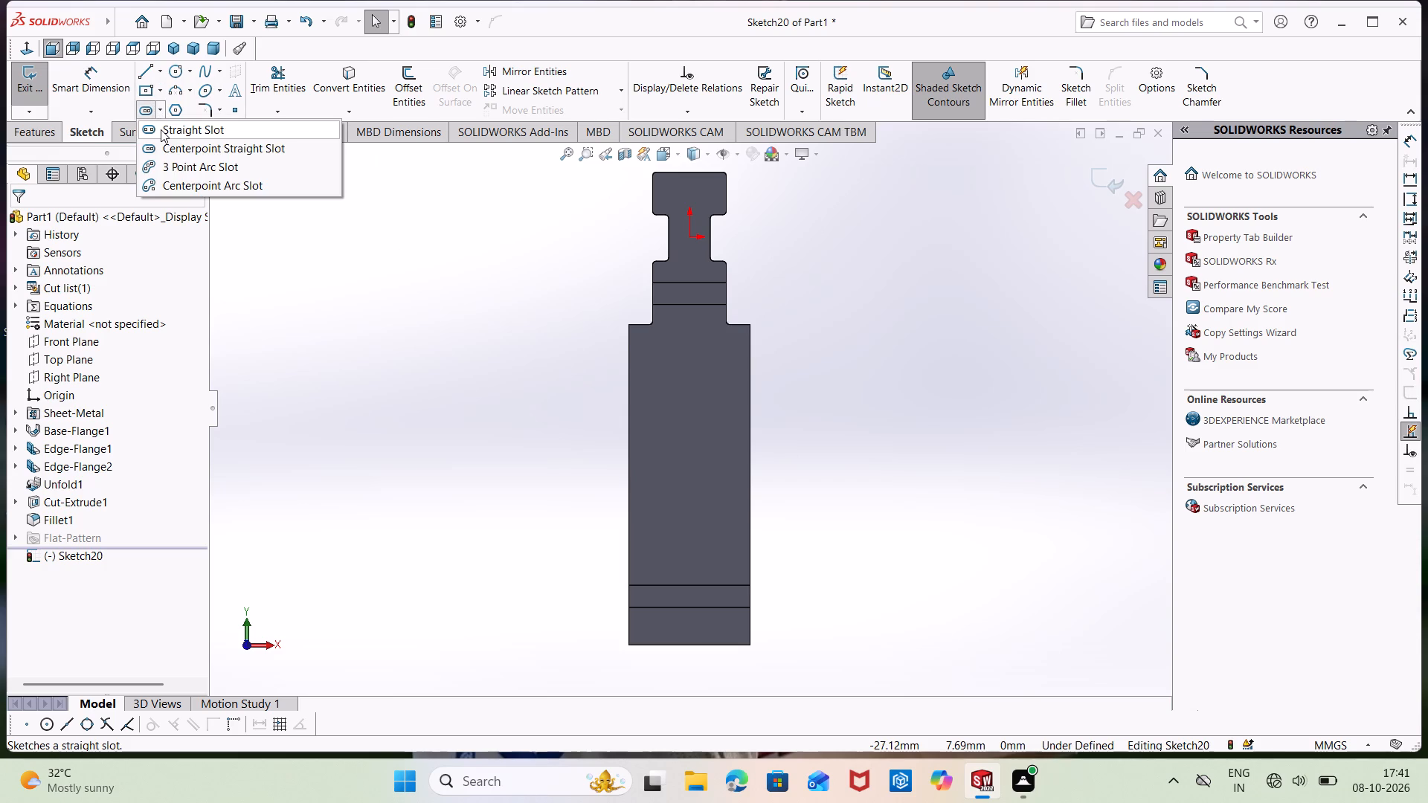
left_click(161, 129)
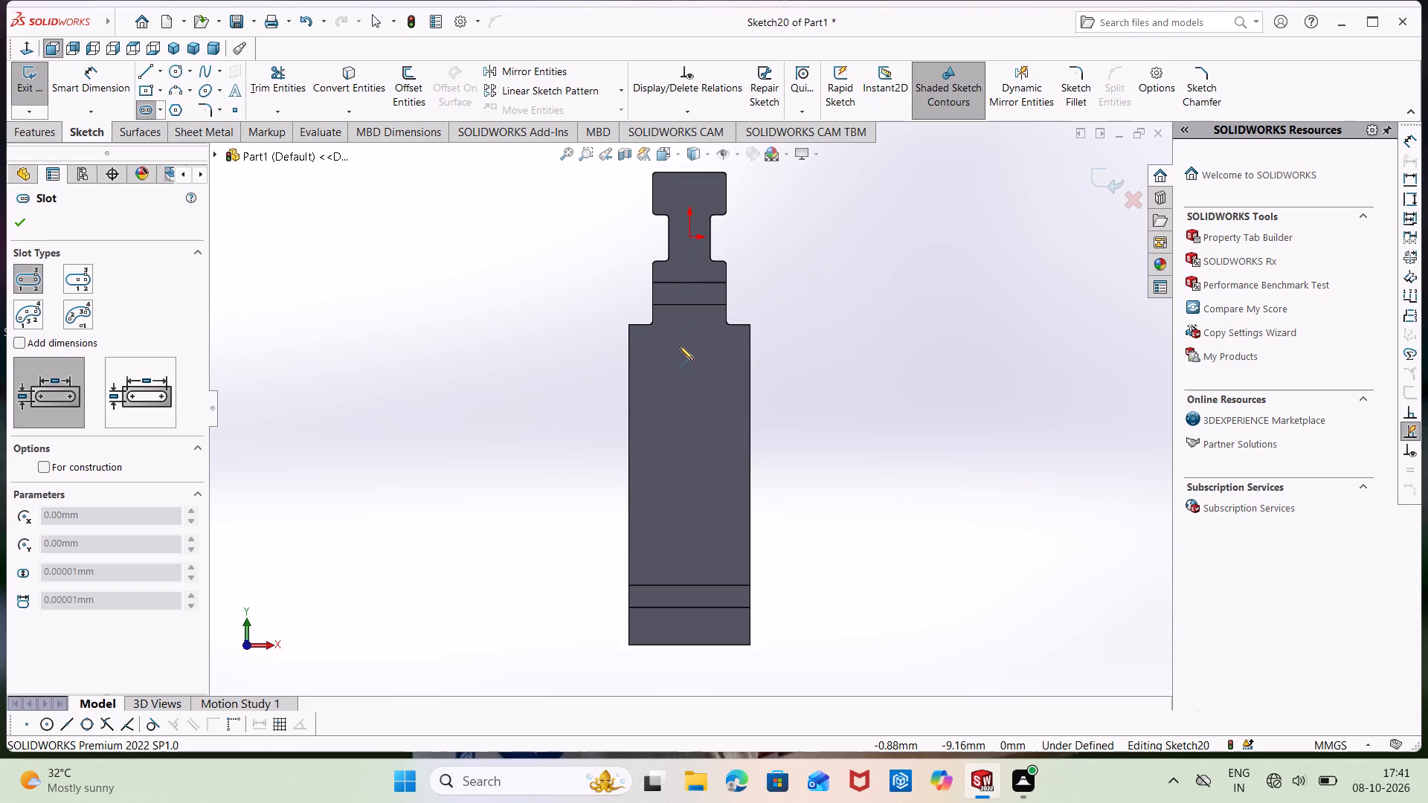
left_click(678, 344)
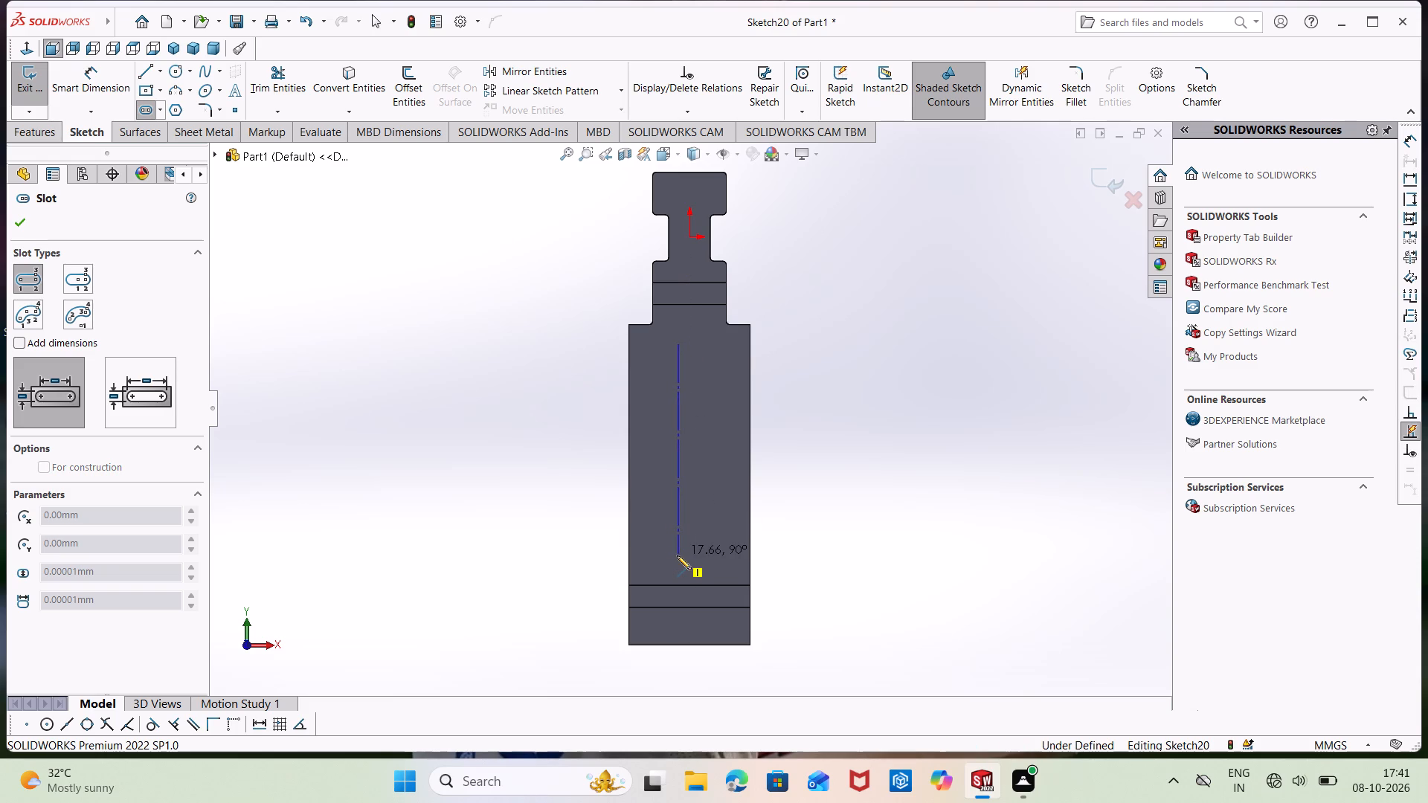
left_click(677, 555)
left_click(698, 541)
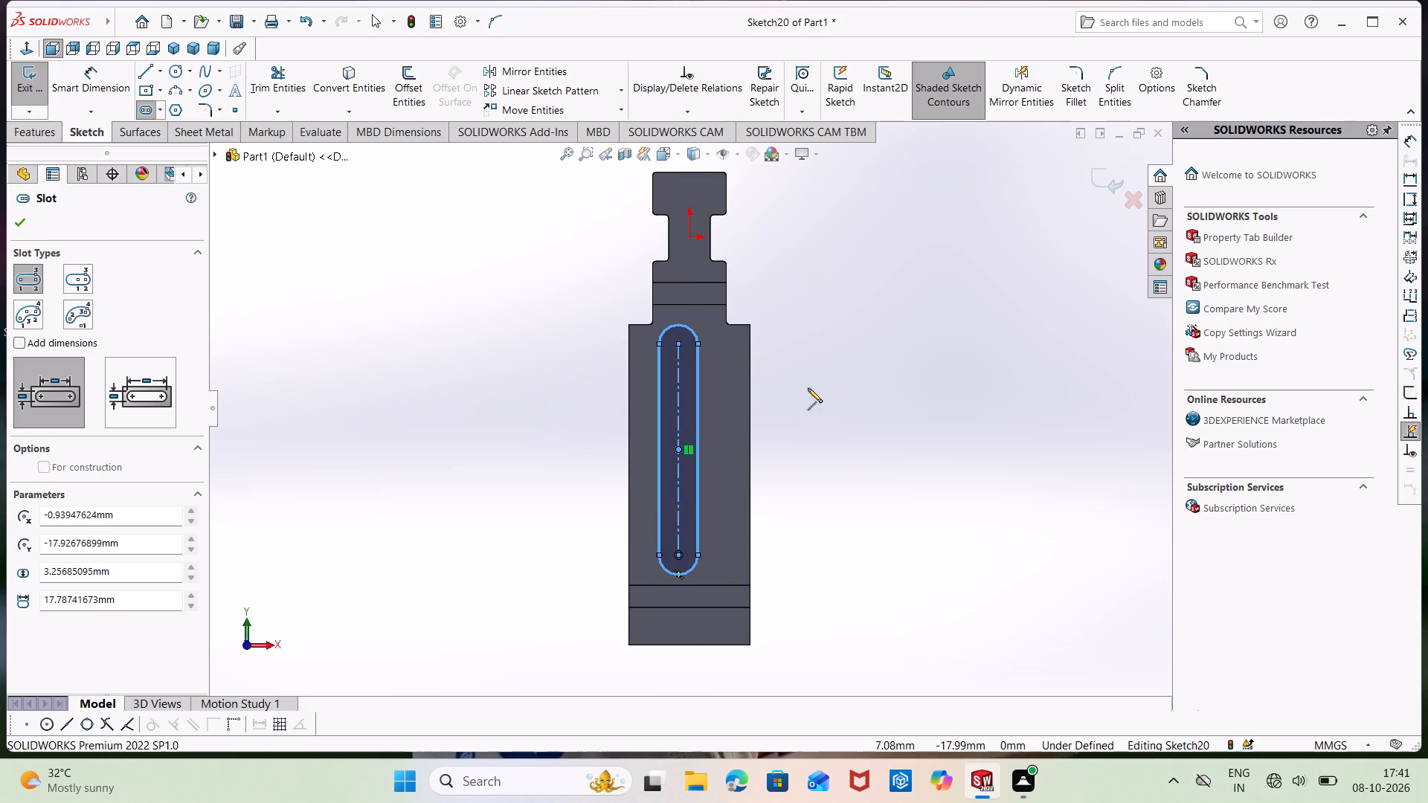
key("Escape")
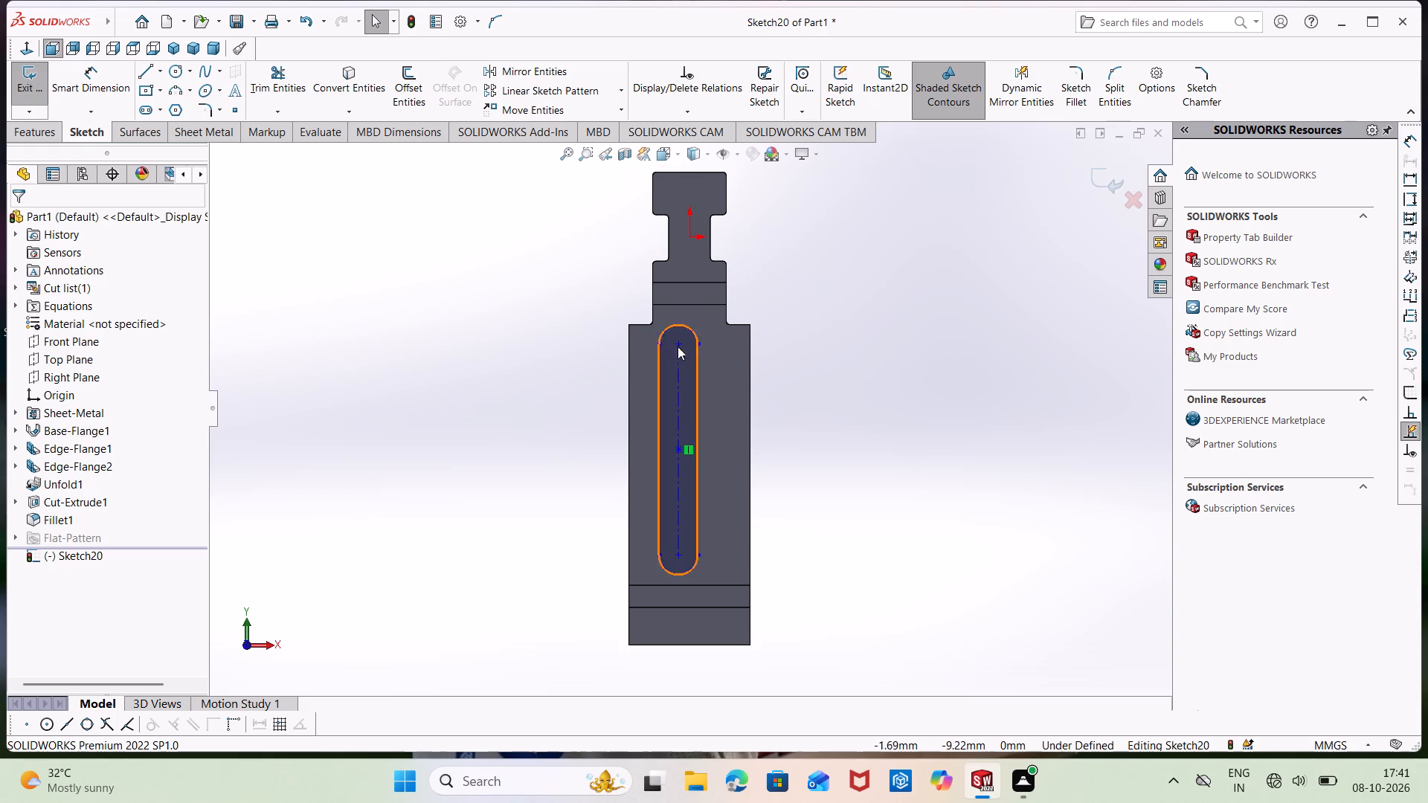
Align the slot's upper end centre vertically with the sketch origin.
left_click(679, 343, "ctrl")
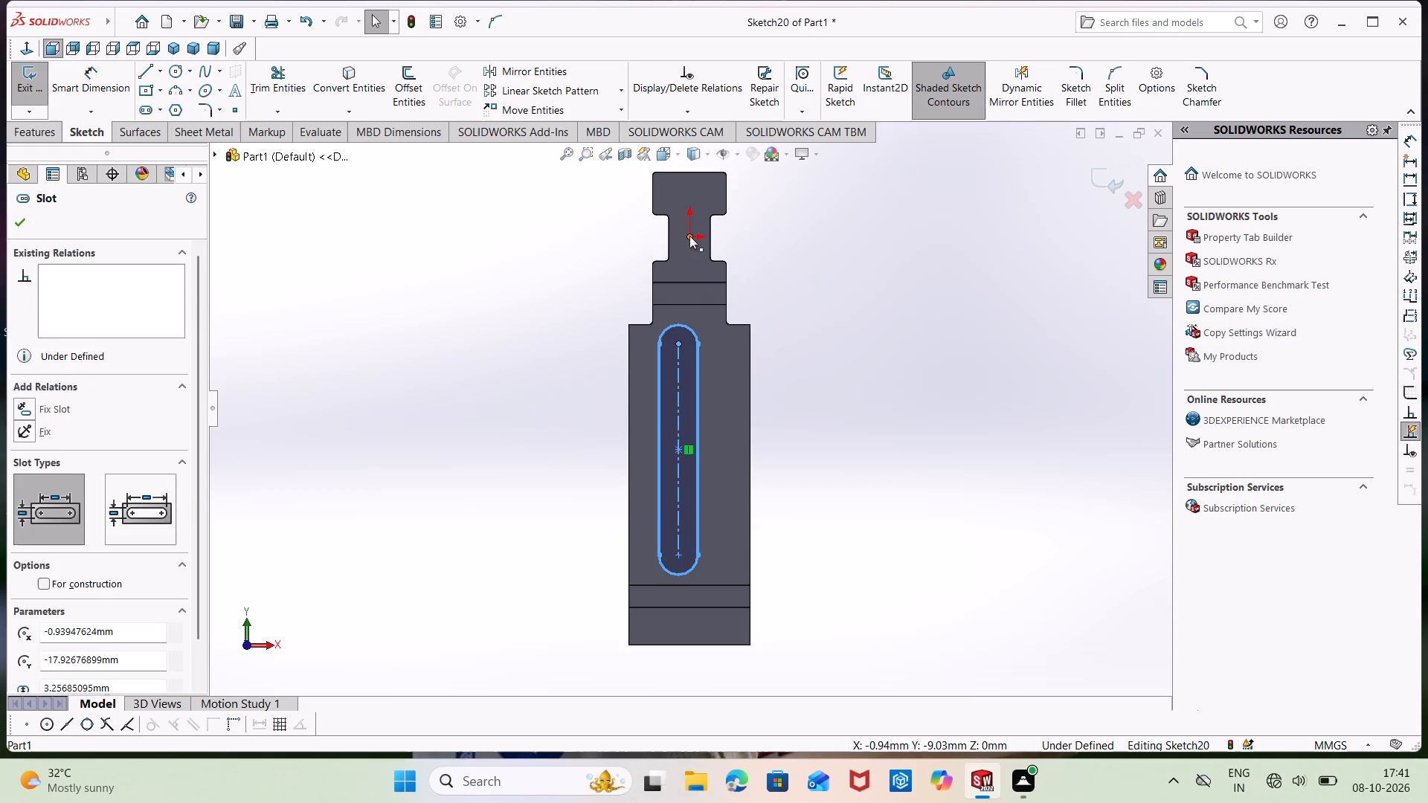
left_click(689, 234, "ctrl")
left_click(760, 172)
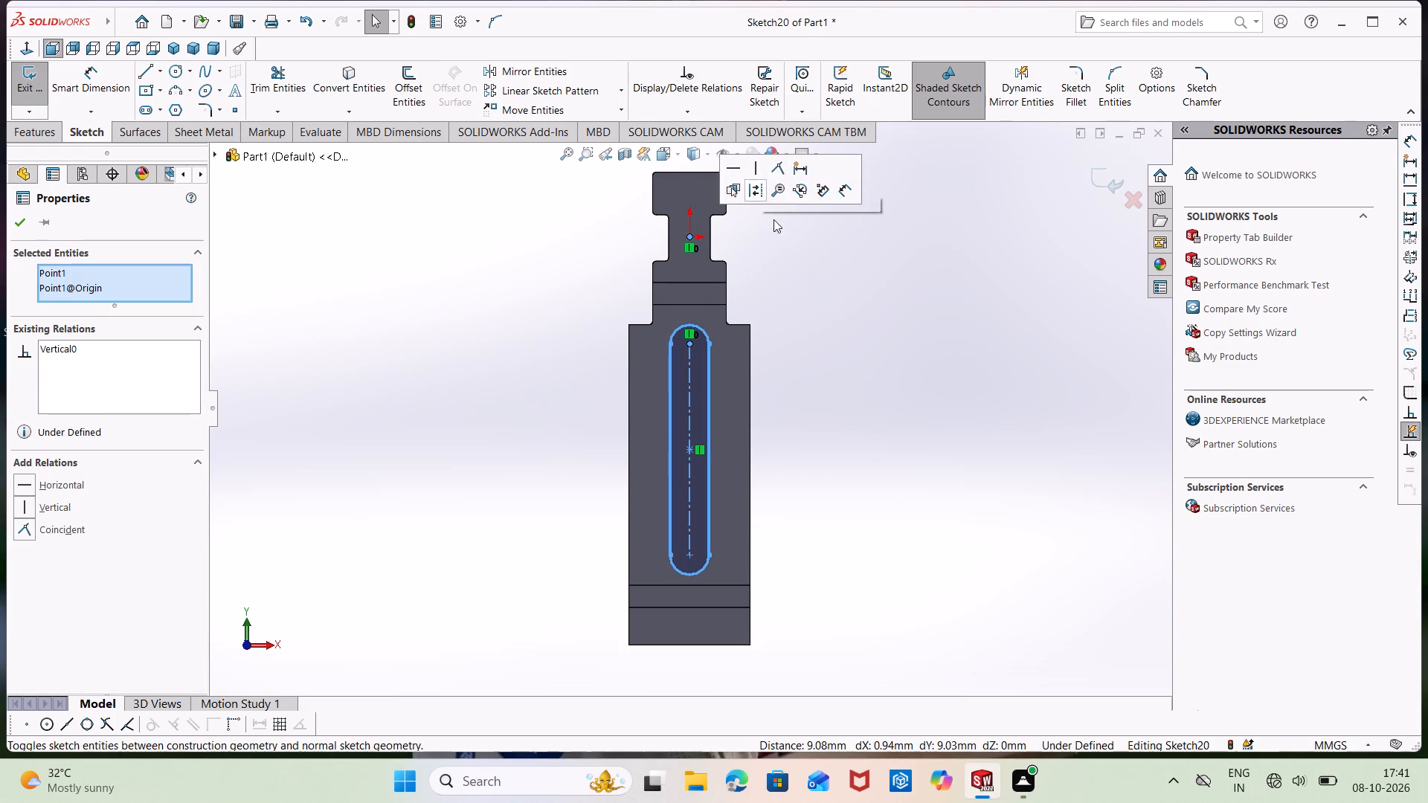
left_click(875, 376)
Dimension the slot's upper end arc with a radius of 2.1 mm.
right_click_drag(863, 503, 866, 313)
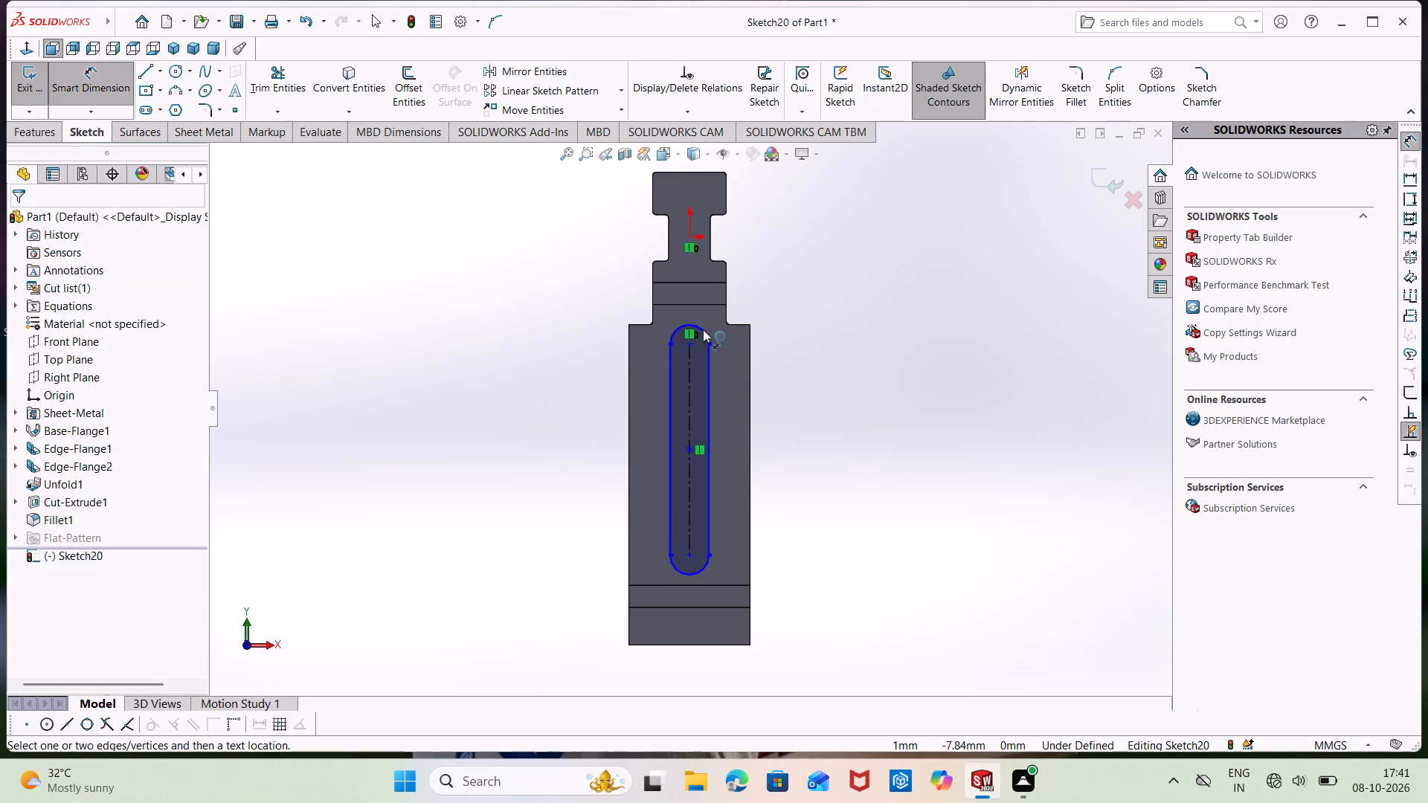
left_click(704, 329)
left_click(846, 263)
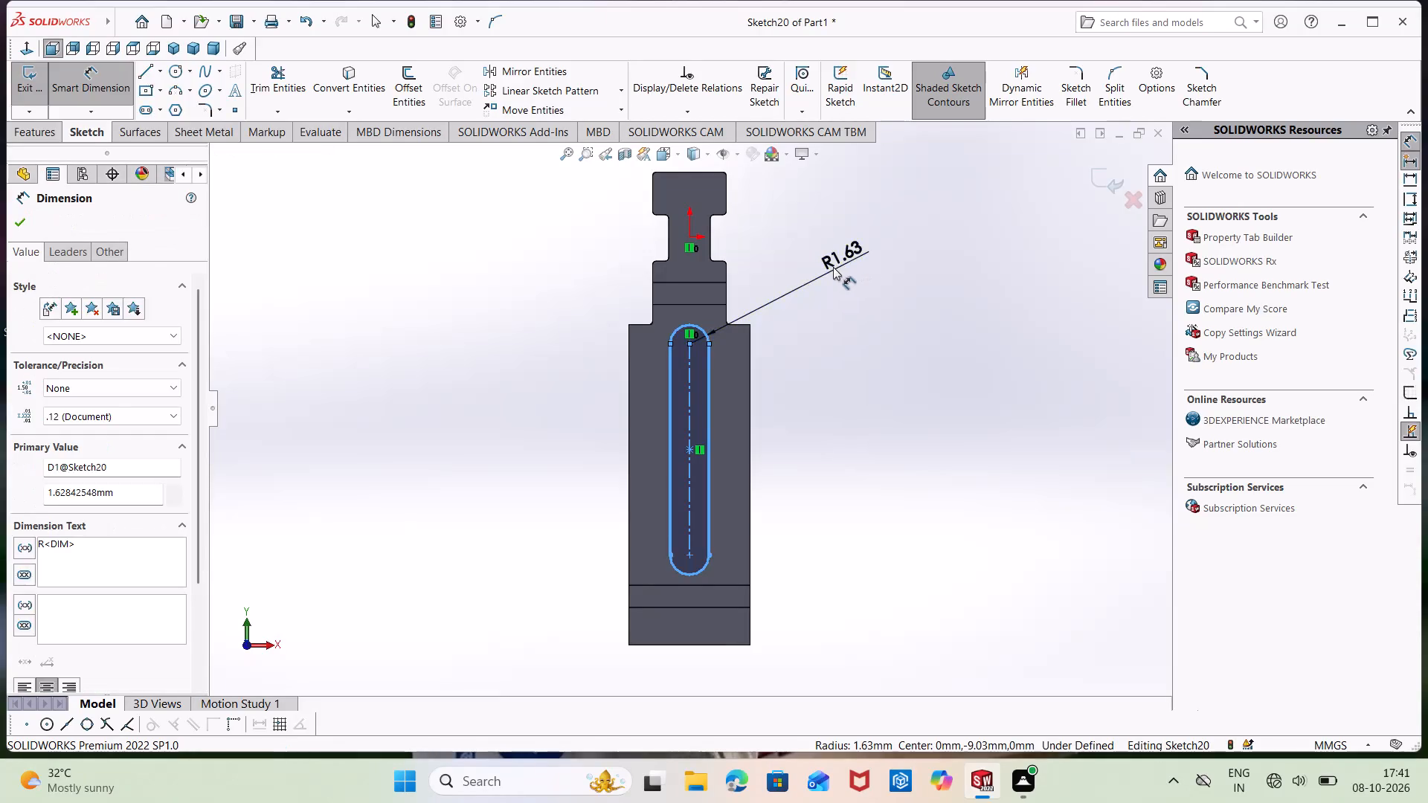
key("BackSpace")
type("2.")
key("1")
key("Return")
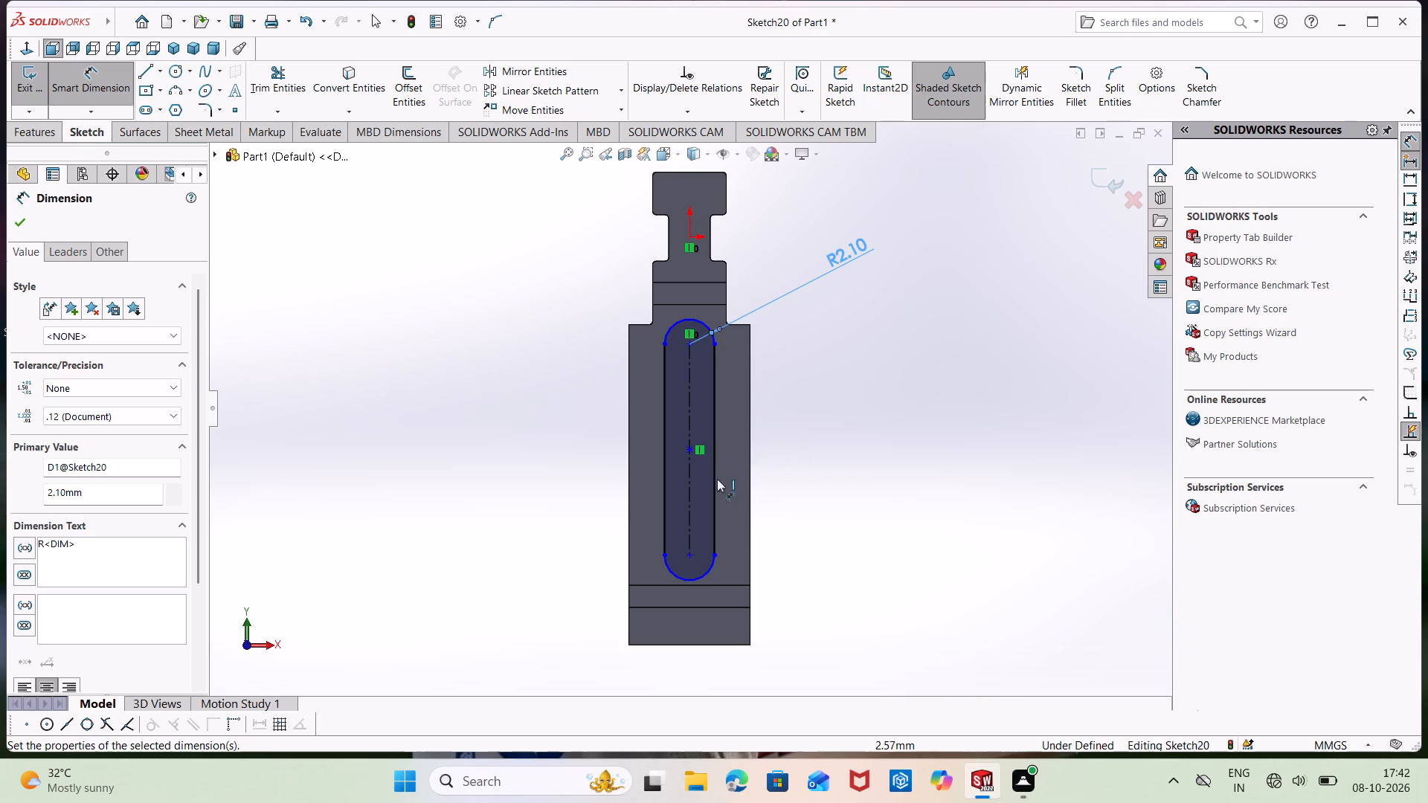
Dimension the distance between the slot's two end centres as 18.30 mm.
left_click(692, 552)
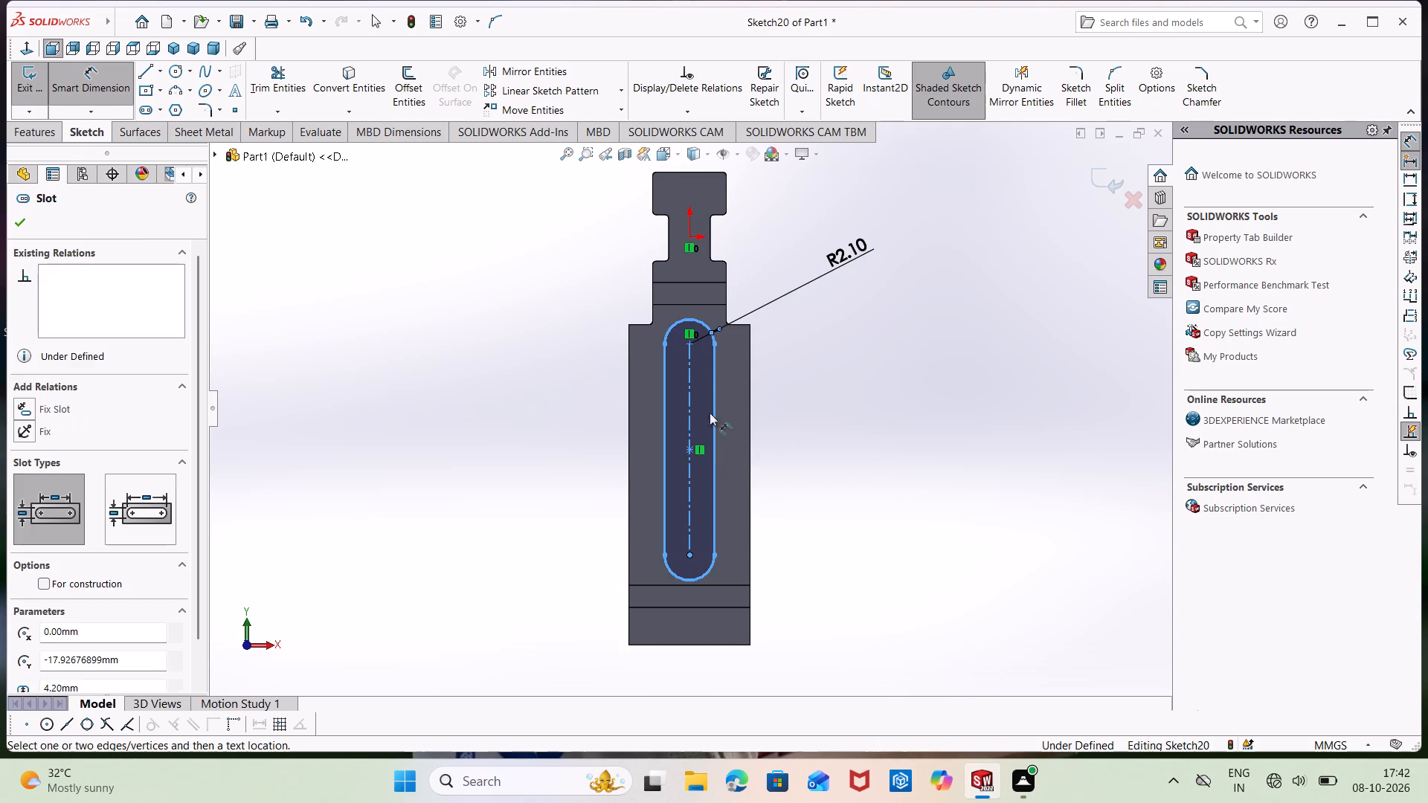
left_click(686, 341)
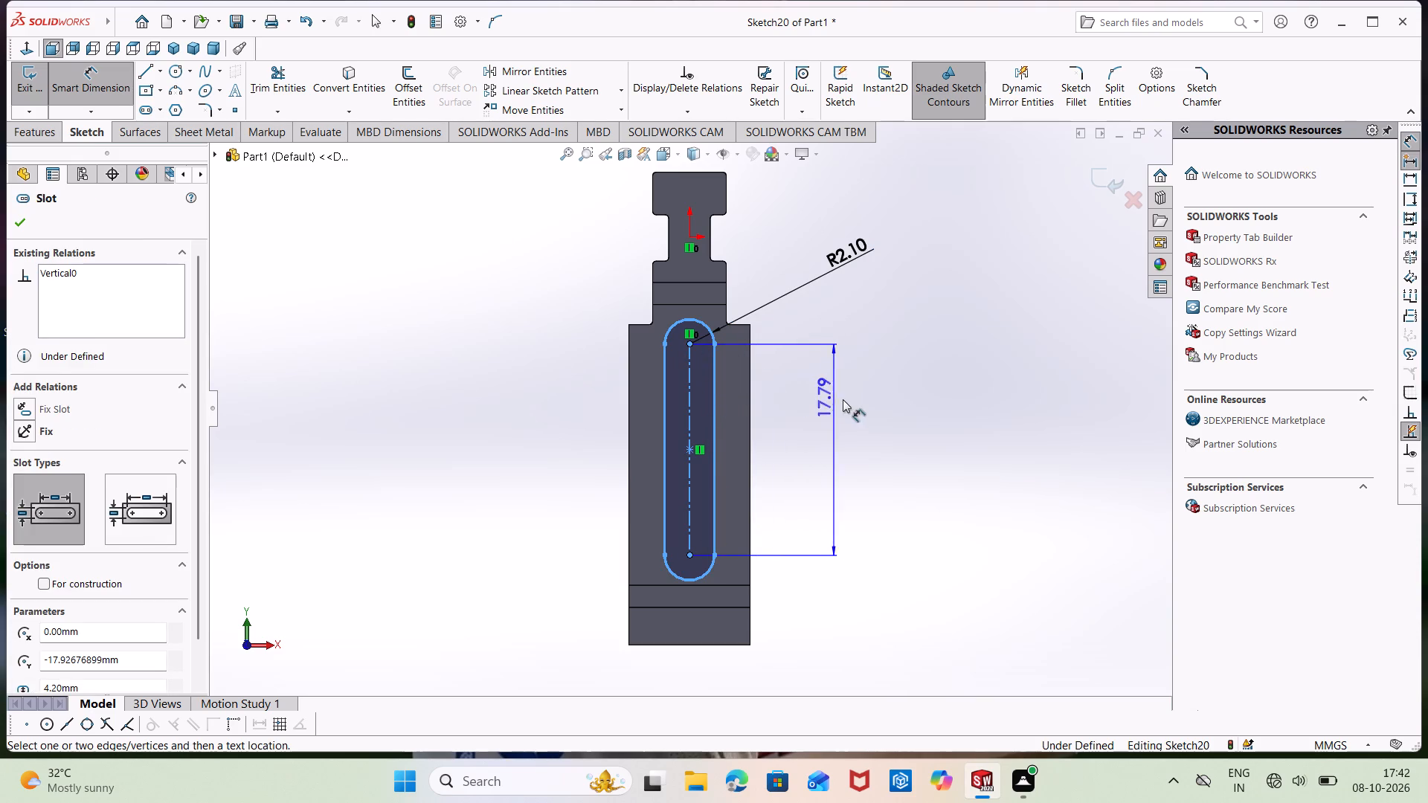
left_click(855, 433)
key("BackSpace")
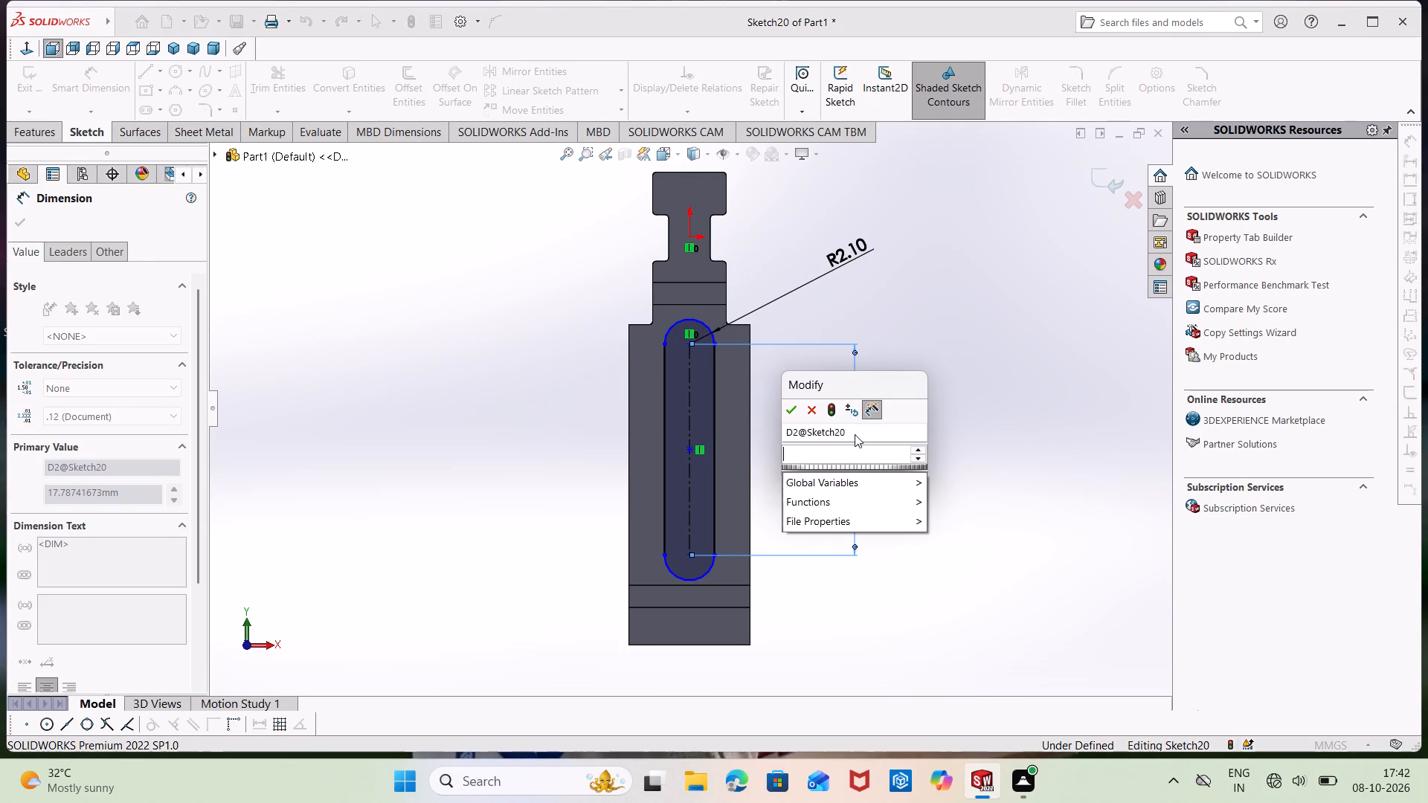
key("1")
key("8")
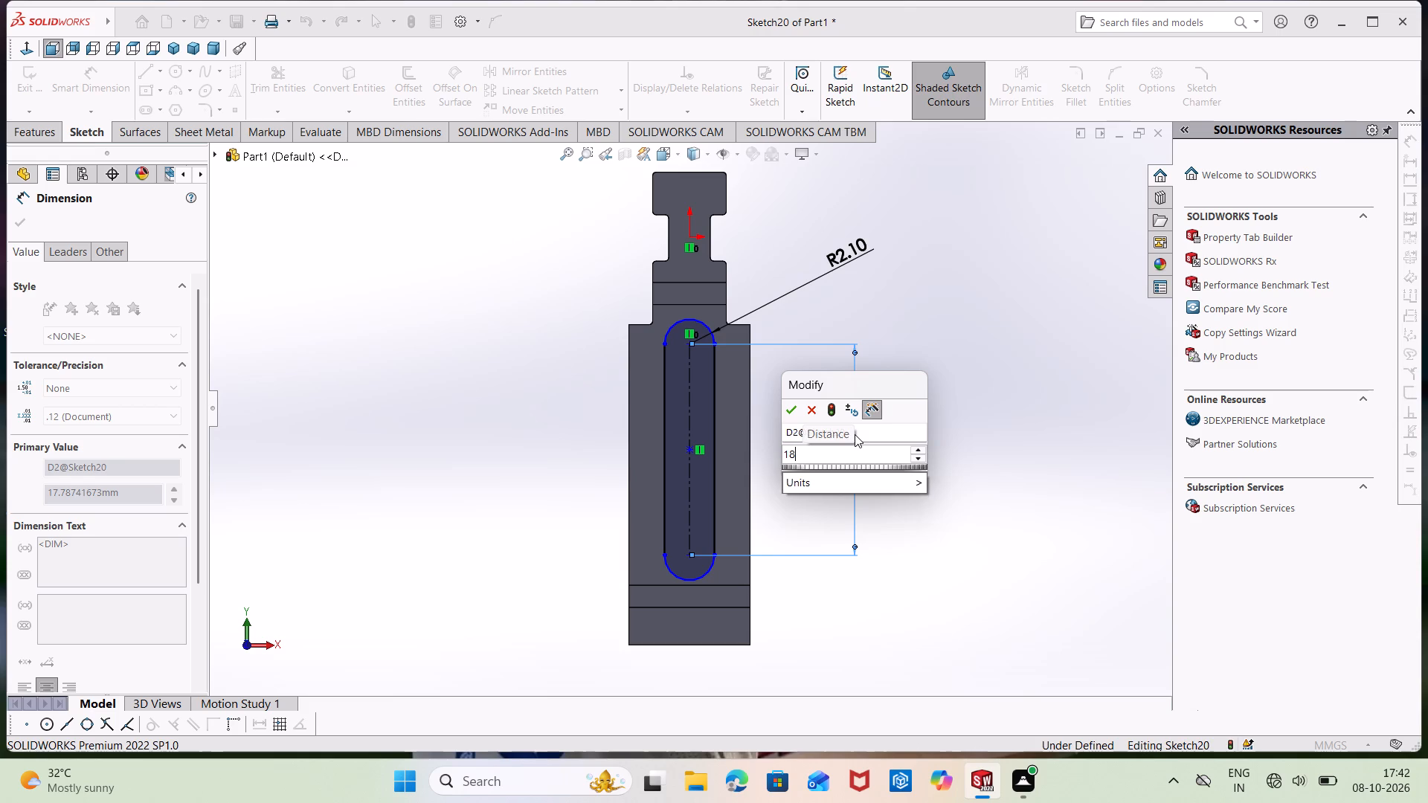
type(".30")
key("Return")
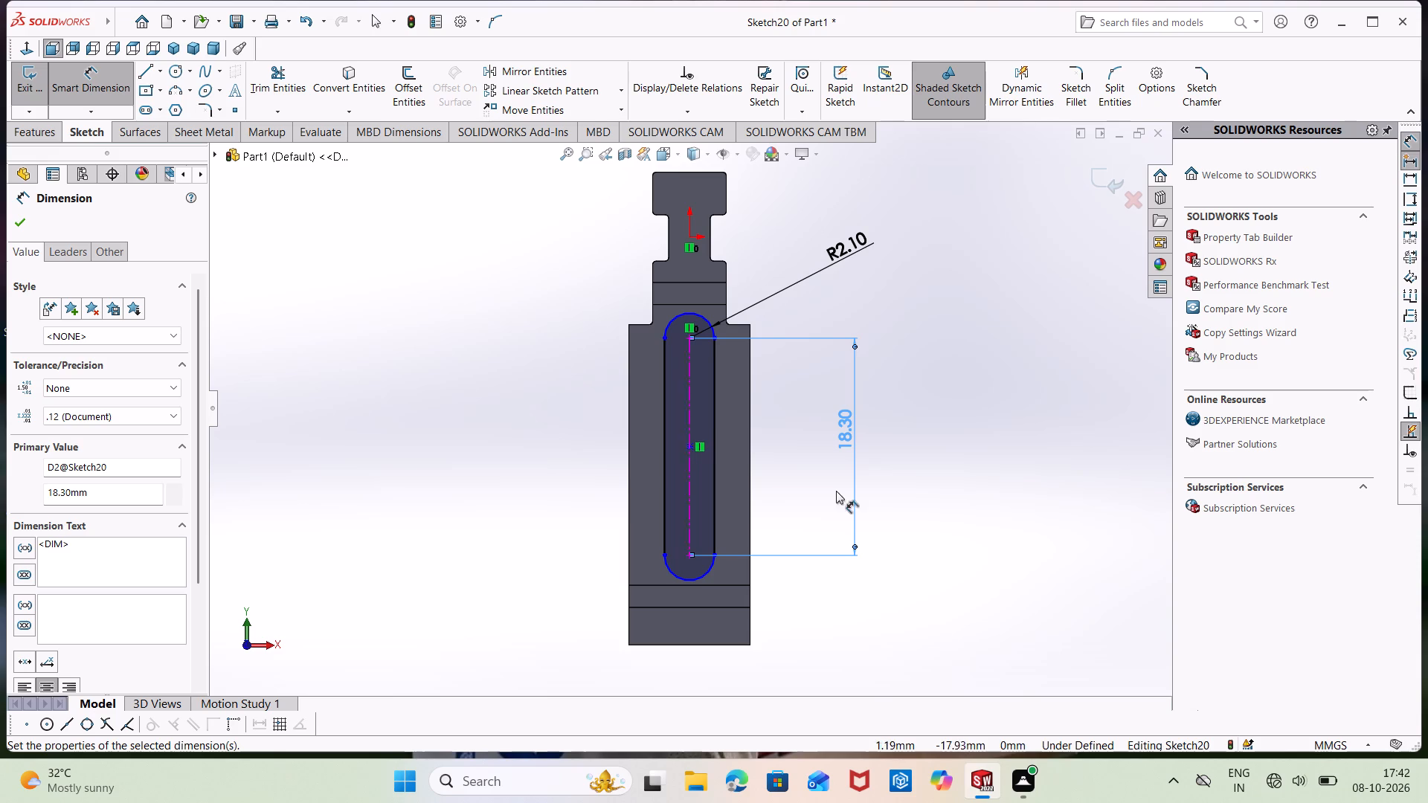
key("Escape")
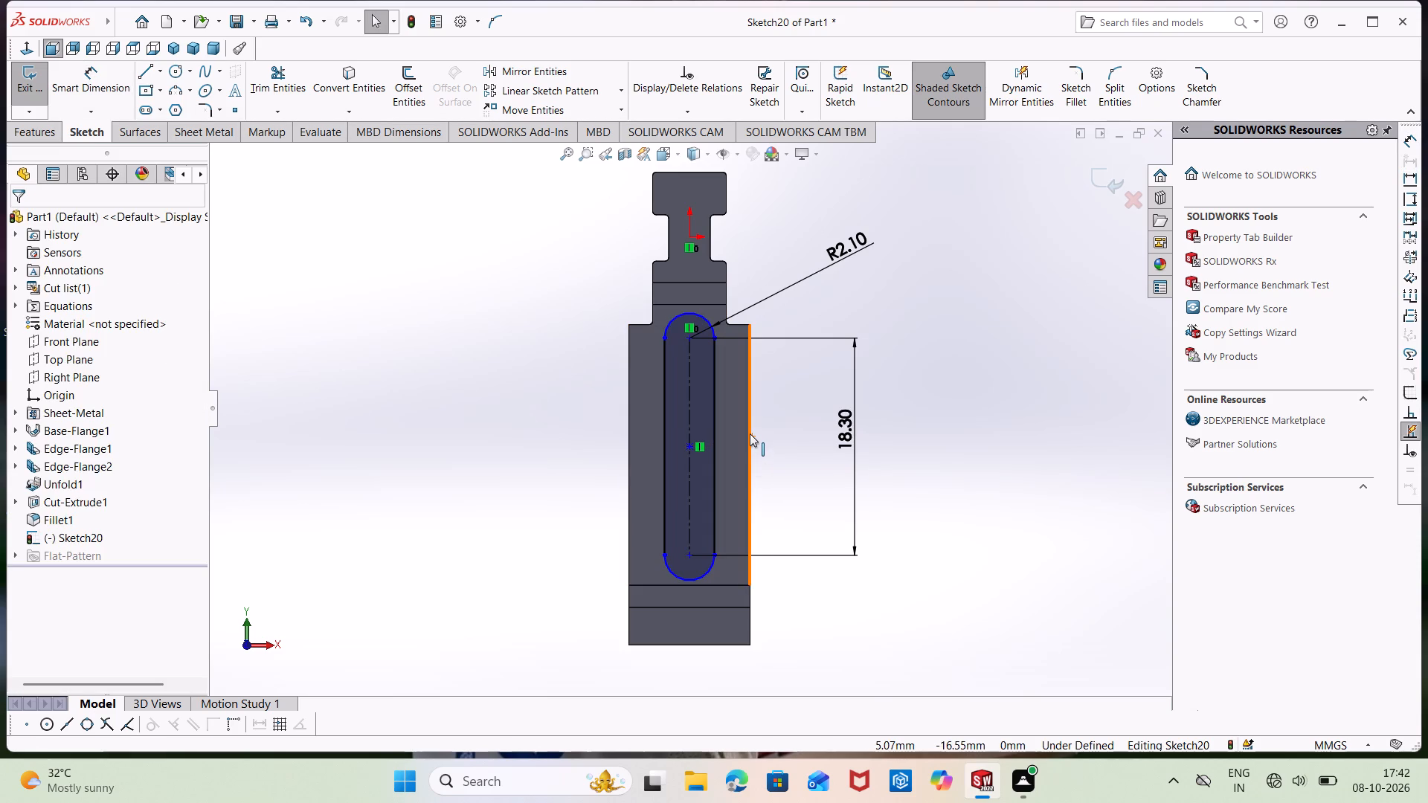
Align the slot's centre point horizontally with the midpoint of the wide body's right long edge.
left_click(750, 454)
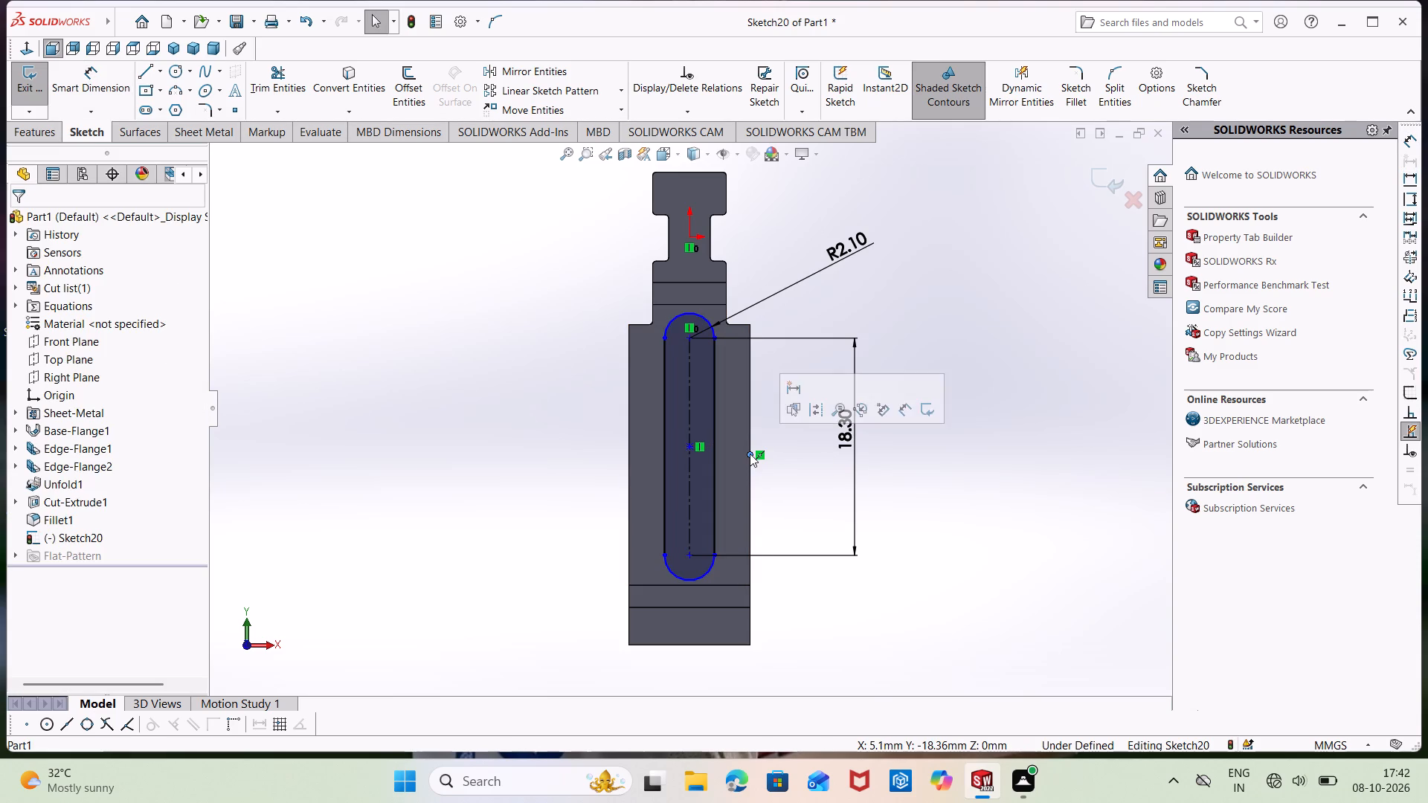
left_click(686, 447, "ctrl")
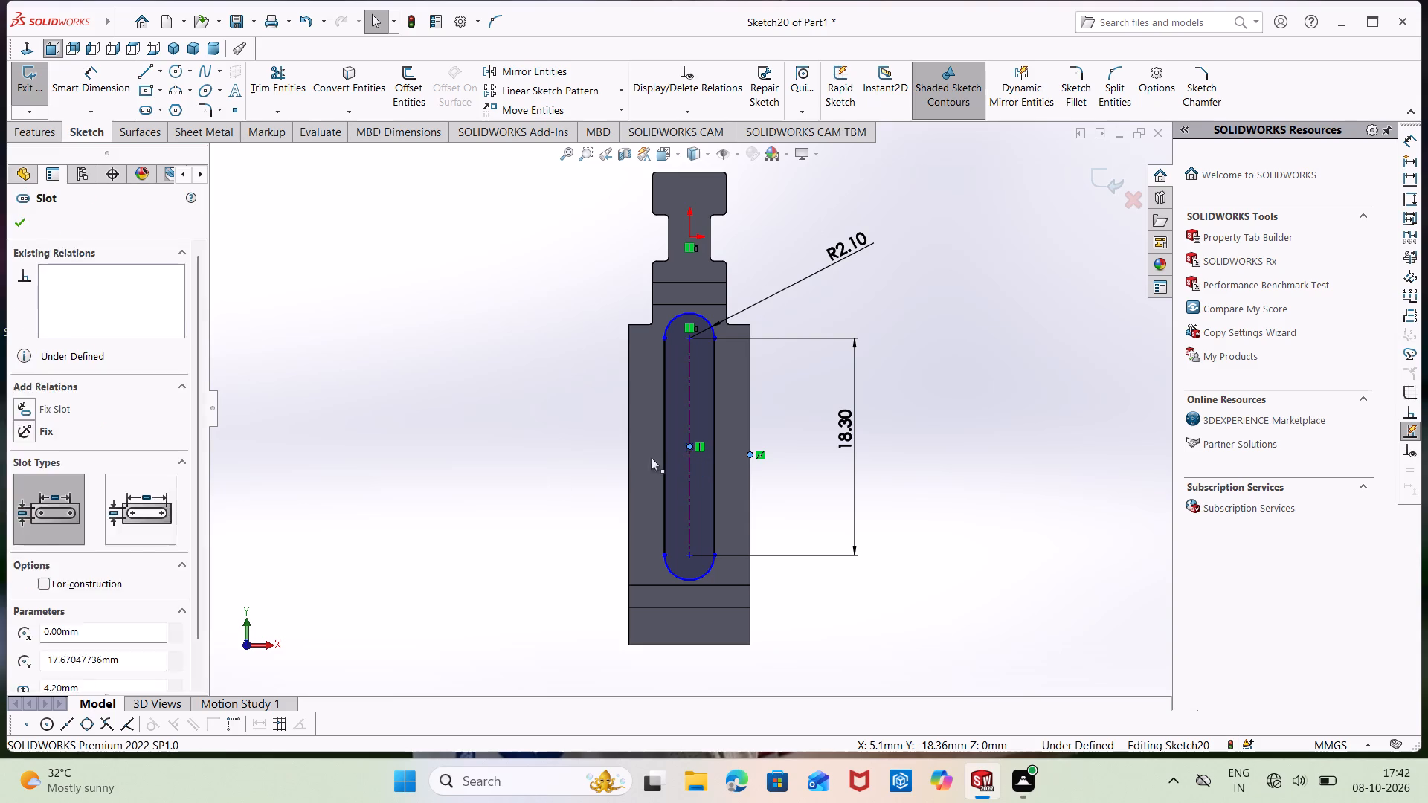
left_click(60, 508)
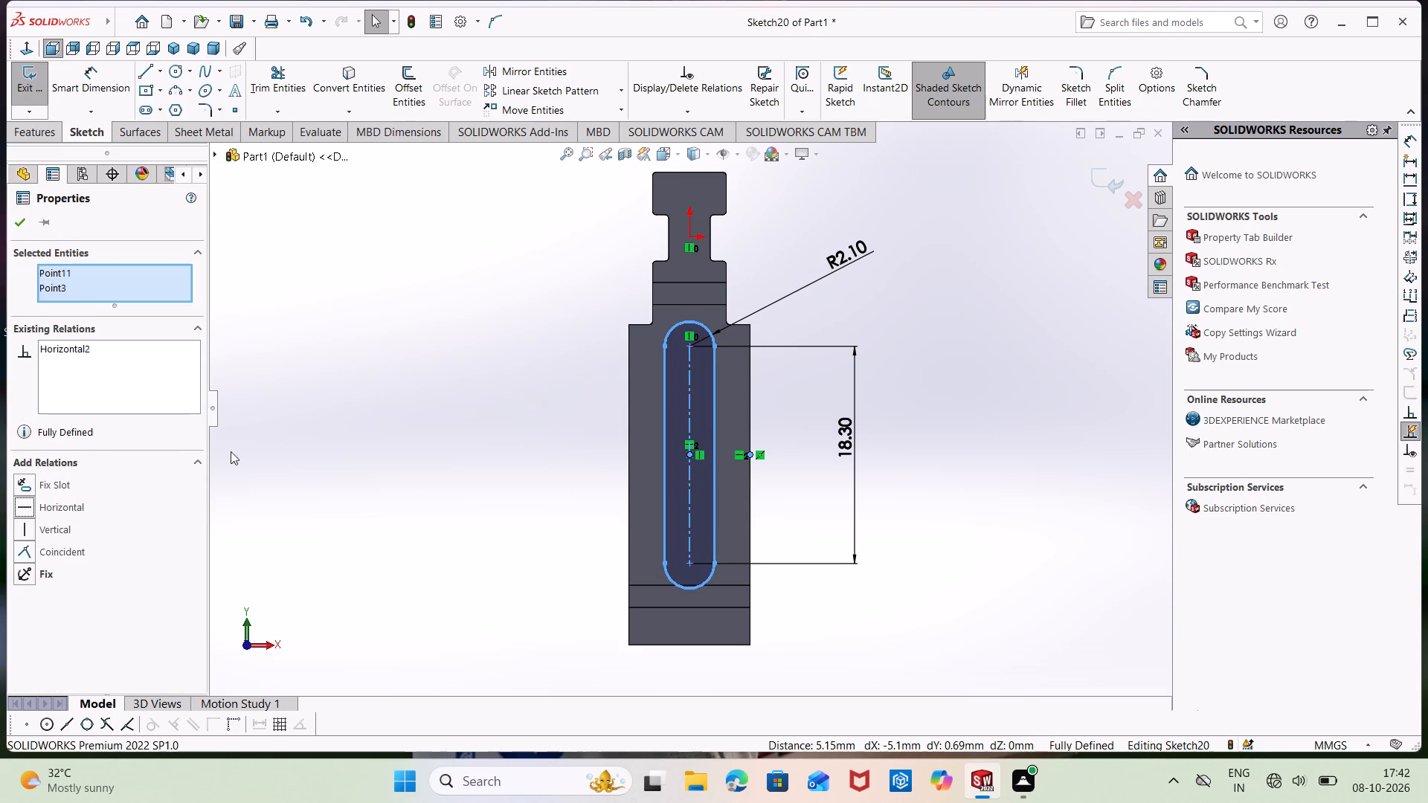
left_click(250, 443)
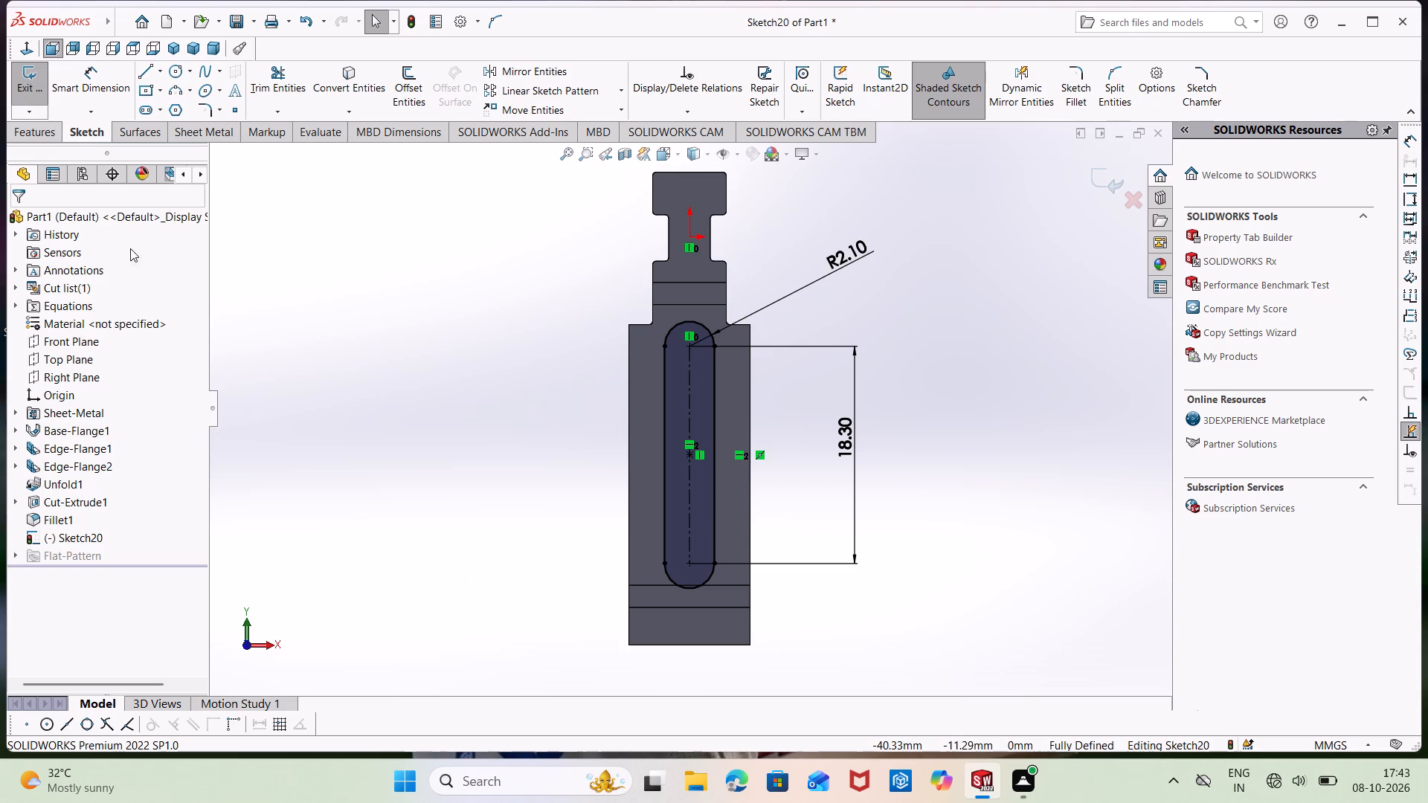
Extrude-cut the slot profile Through All into the body, keeping Normal cut and Optimize Geometry on.
left_click(223, 128)
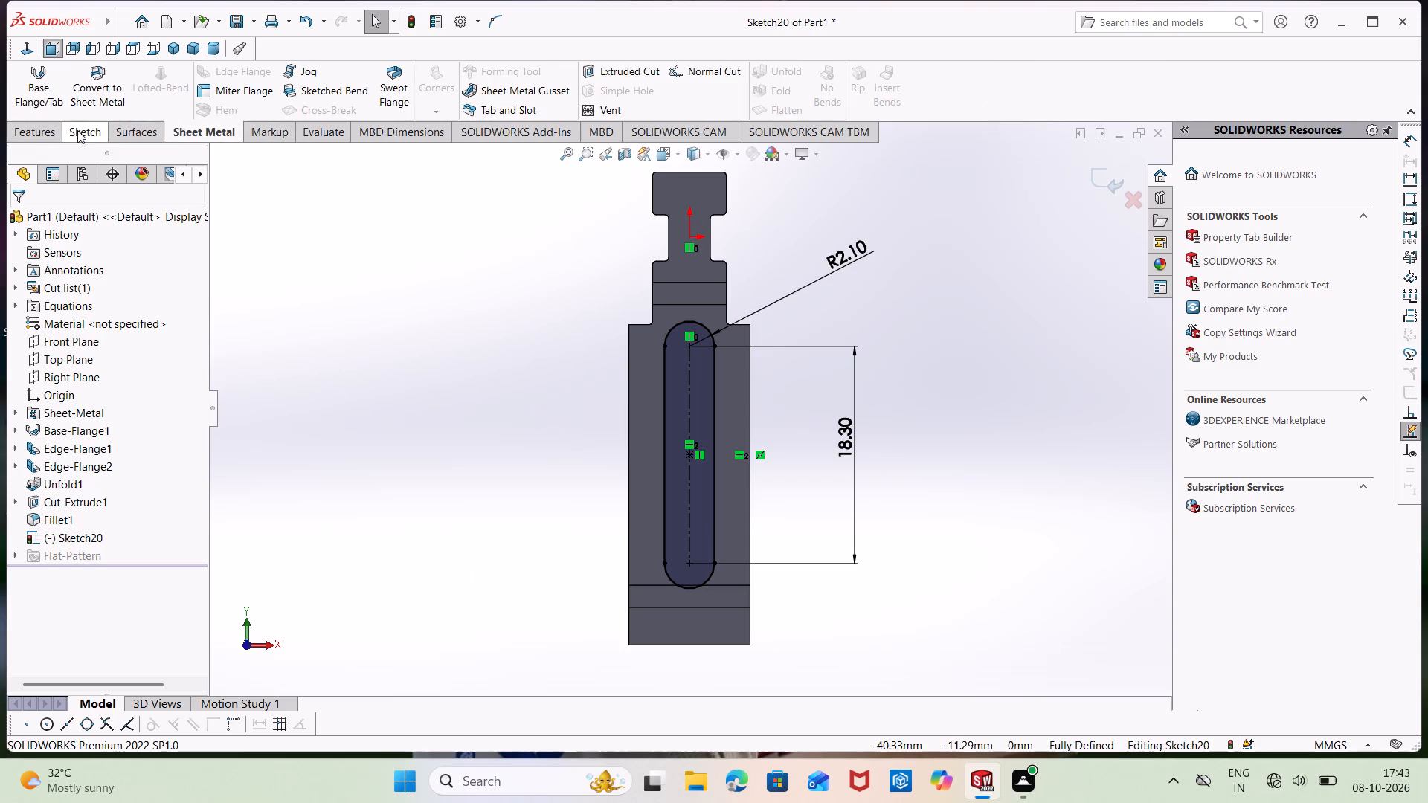
left_click(37, 140)
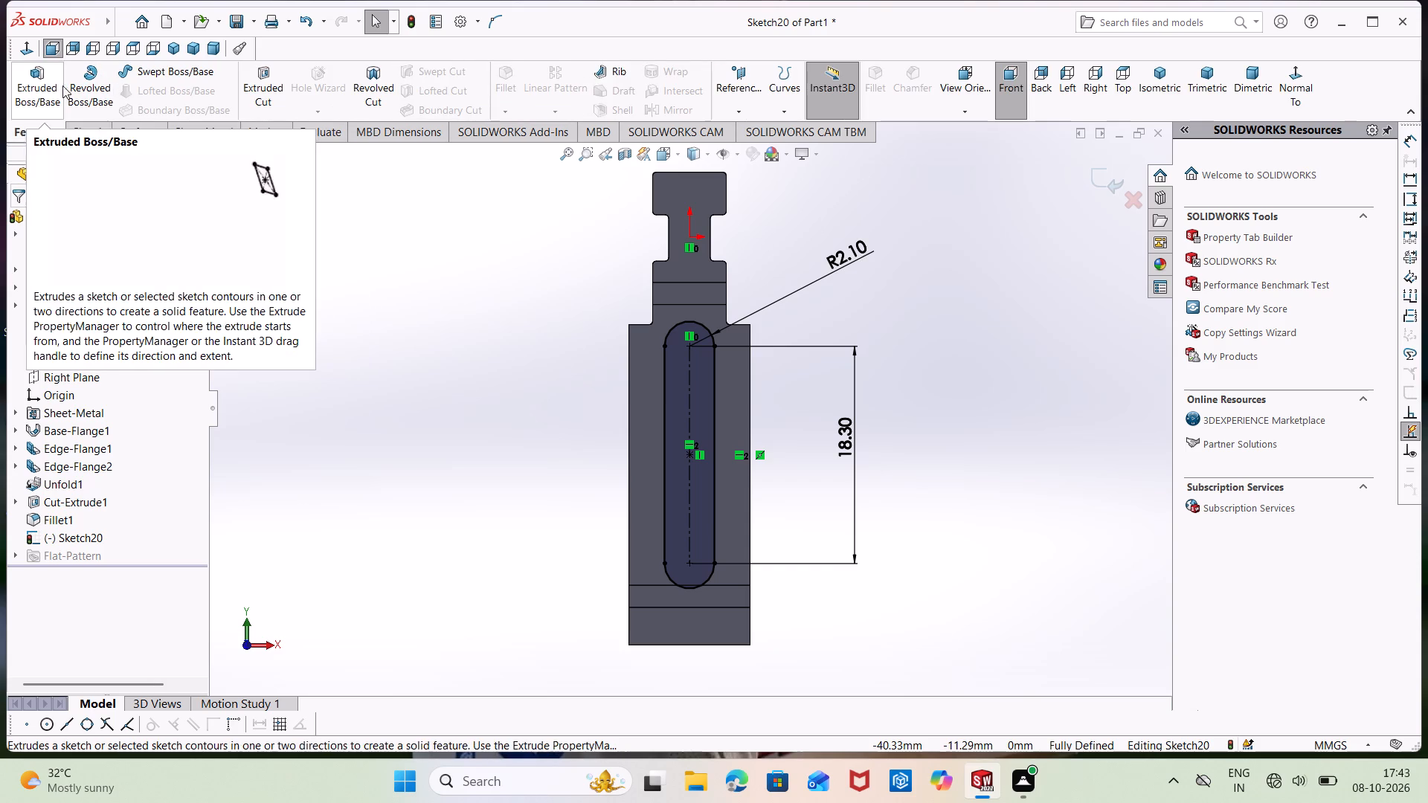
left_click(254, 82)
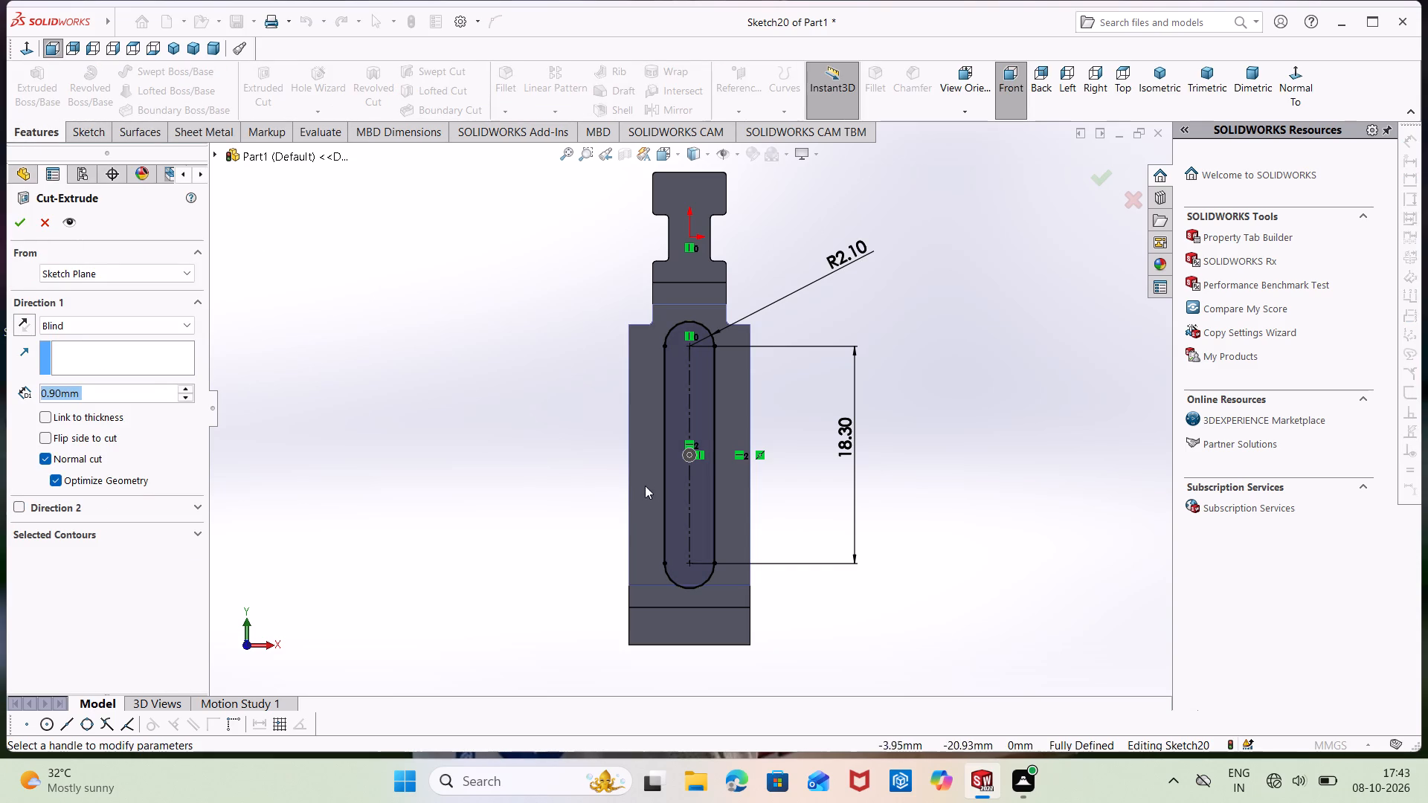
left_click(112, 326)
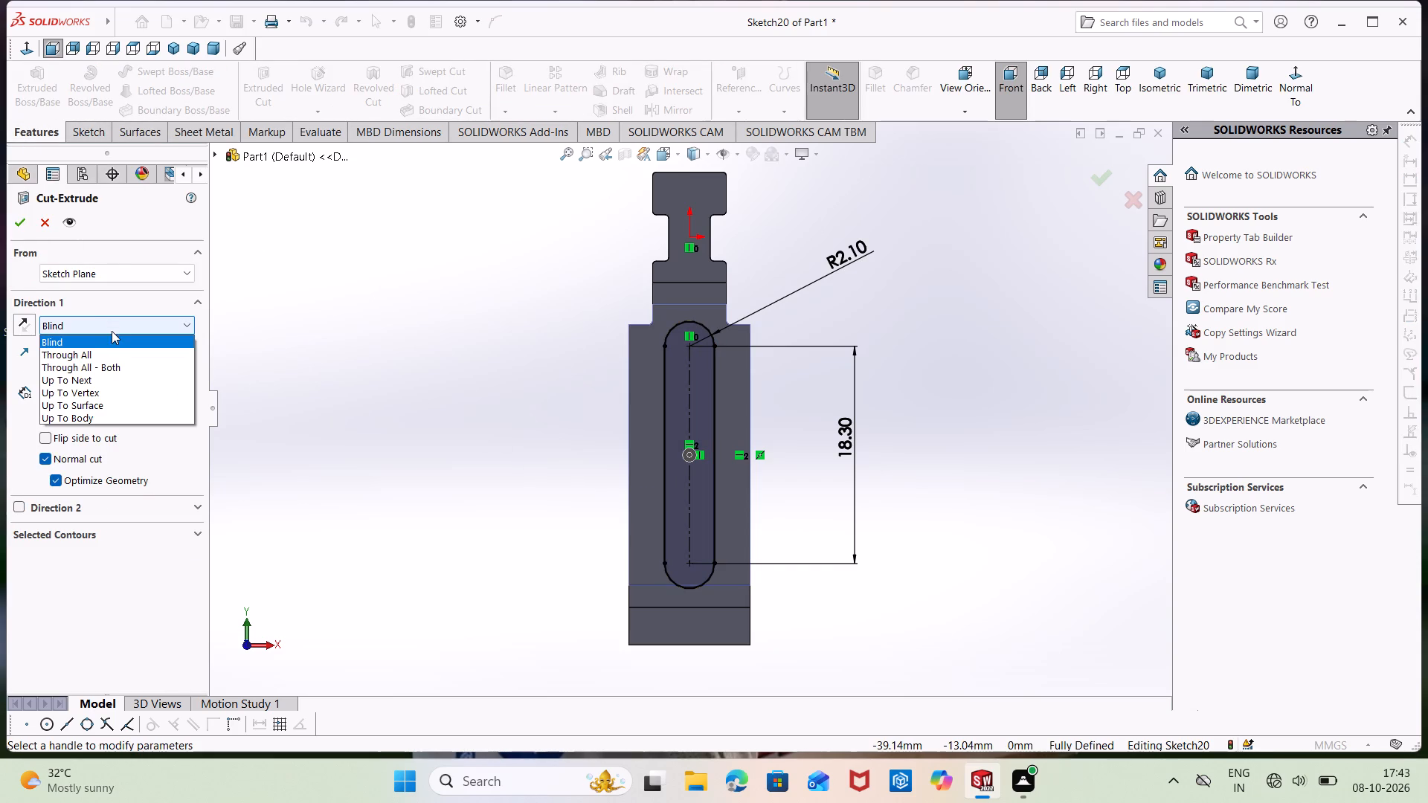
left_click(107, 355)
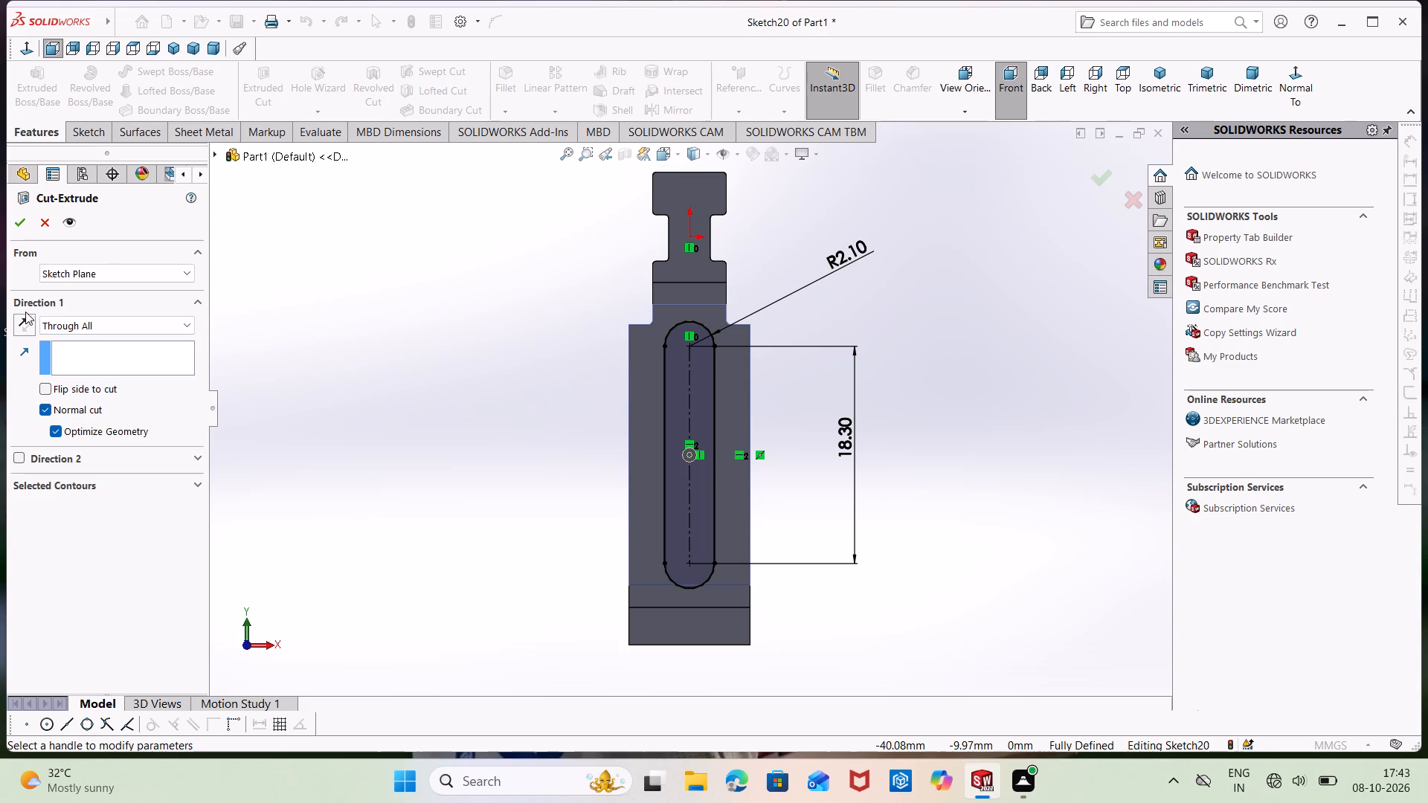
left_click(25, 317)
middle_click_drag(444, 295, 292, 378)
middle_click_drag(316, 343, 457, 309)
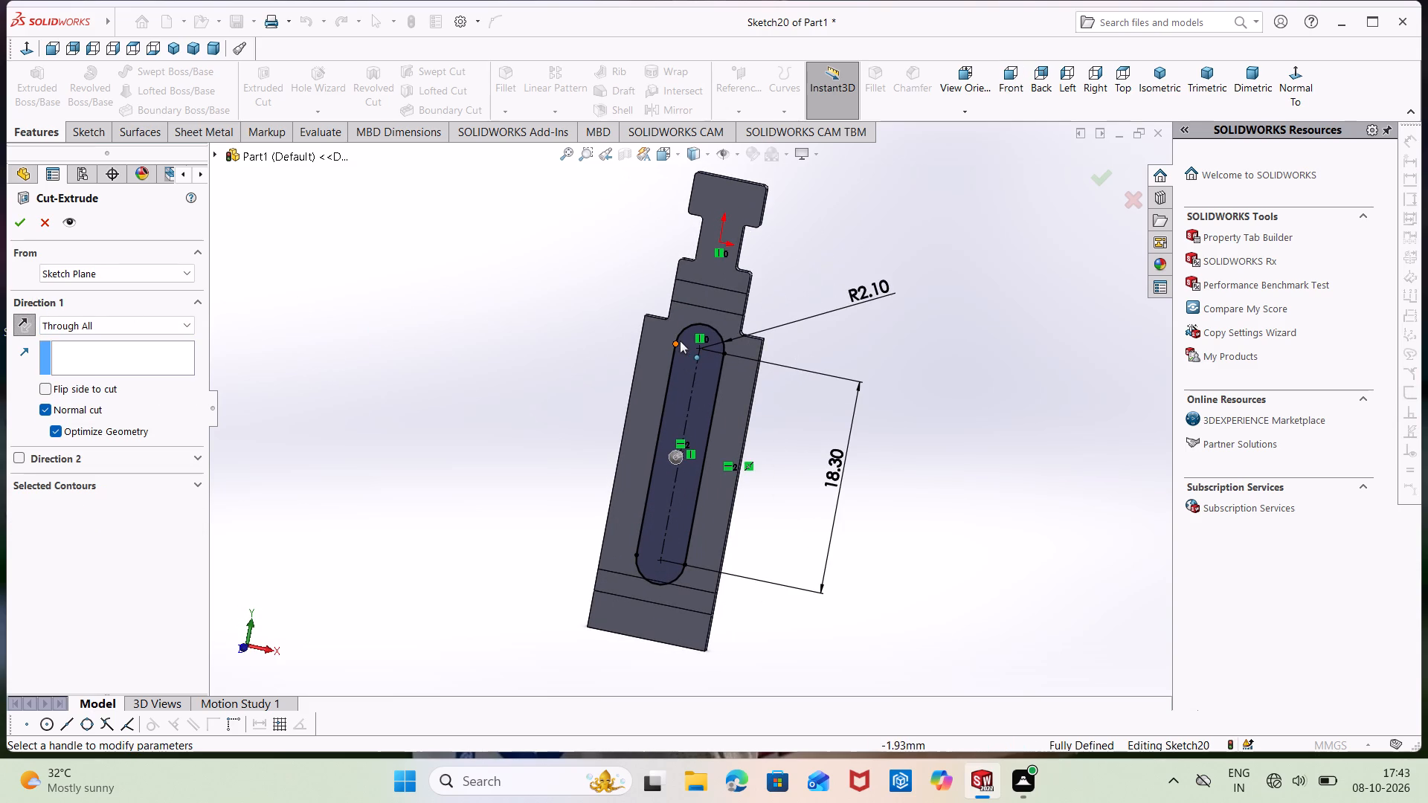
left_click(680, 341)
left_click(681, 358)
middle_click_drag(384, 352, 286, 399)
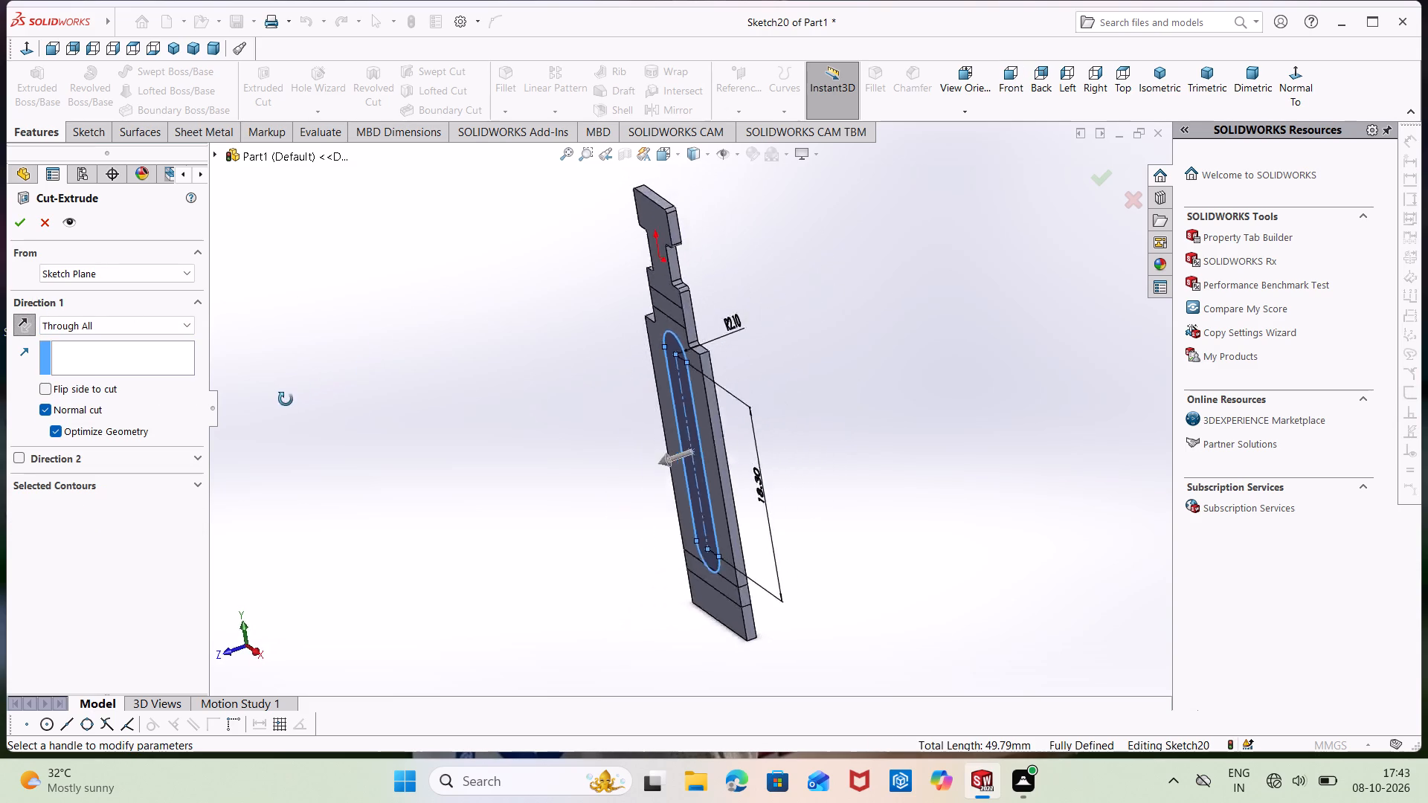
middle_click_drag(286, 399, 207, 413)
middle_click(207, 413)
middle_click_drag(225, 412, 281, 405)
middle_click_drag(299, 401, 333, 393)
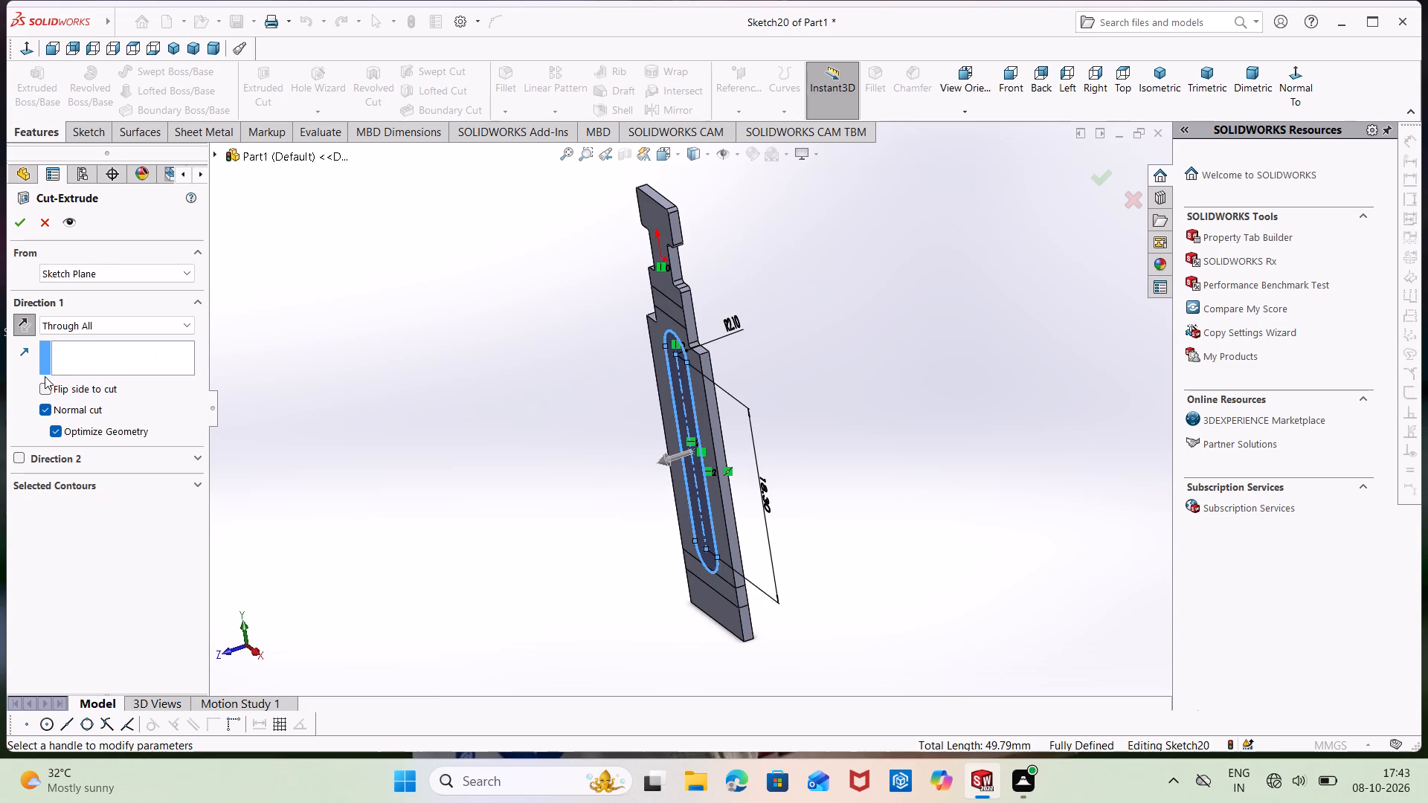
left_click(45, 386)
left_click(45, 386)
left_click(18, 328)
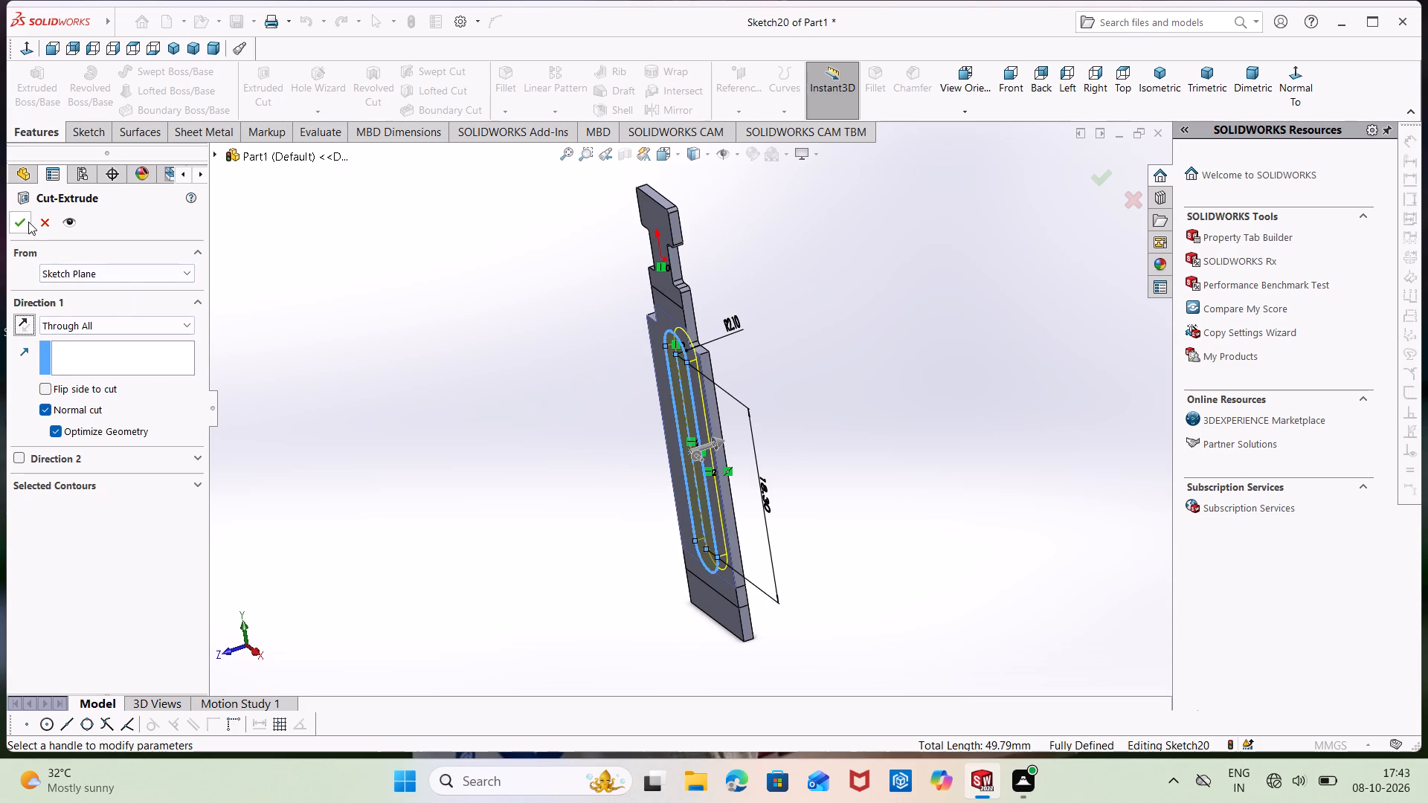
left_click(22, 225)
left_click(412, 326)
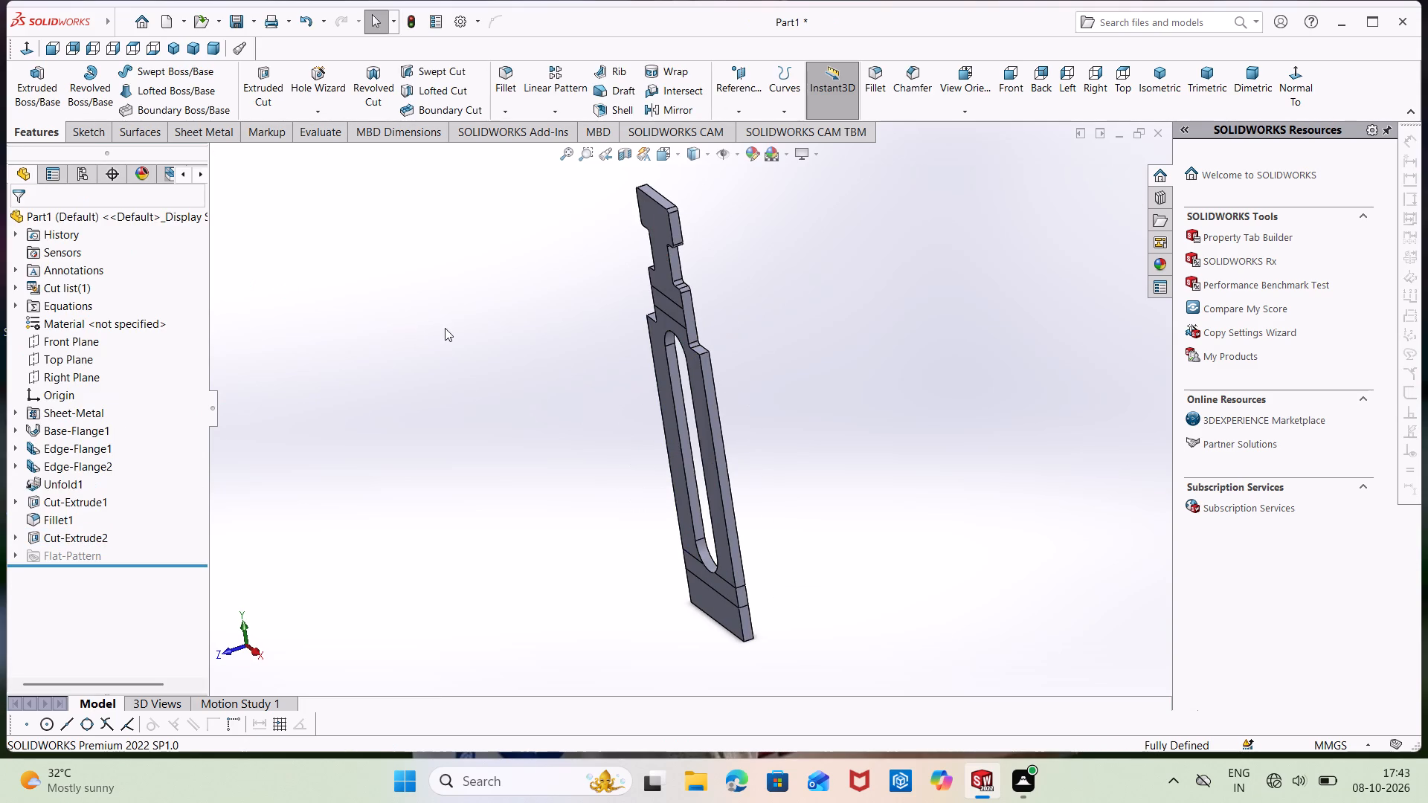
On the slotted face, sketch three connected lines: about 6.5 mm from right edge to lower bend line, along it, and about 7.1 mm to left edge.
middle_click_drag(446, 328, 510, 321)
scroll(516, 311, "down", 2)
scroll(520, 320, "up", 2)
scroll(547, 448, "up", 1)
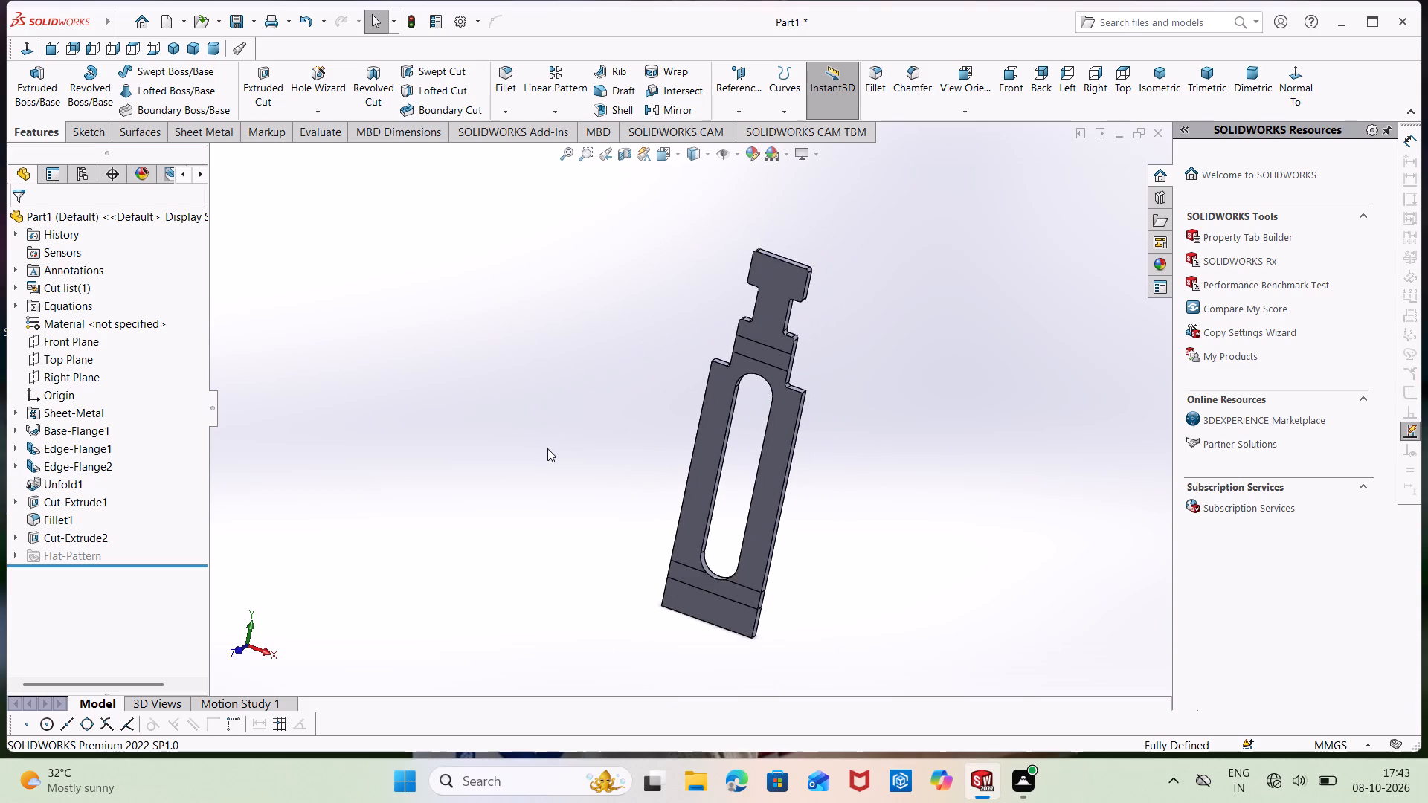
scroll(547, 448, "up", 1)
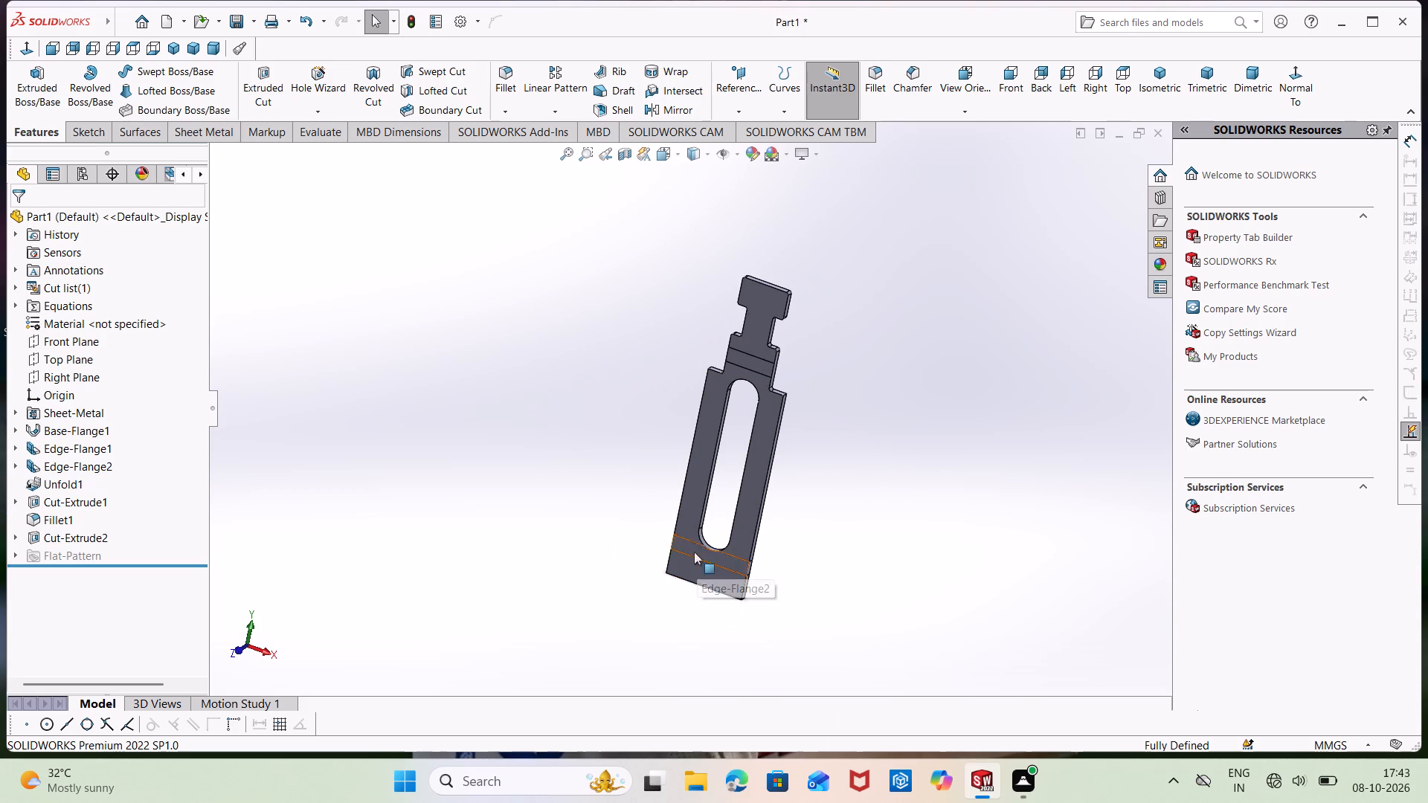
right_click(692, 522)
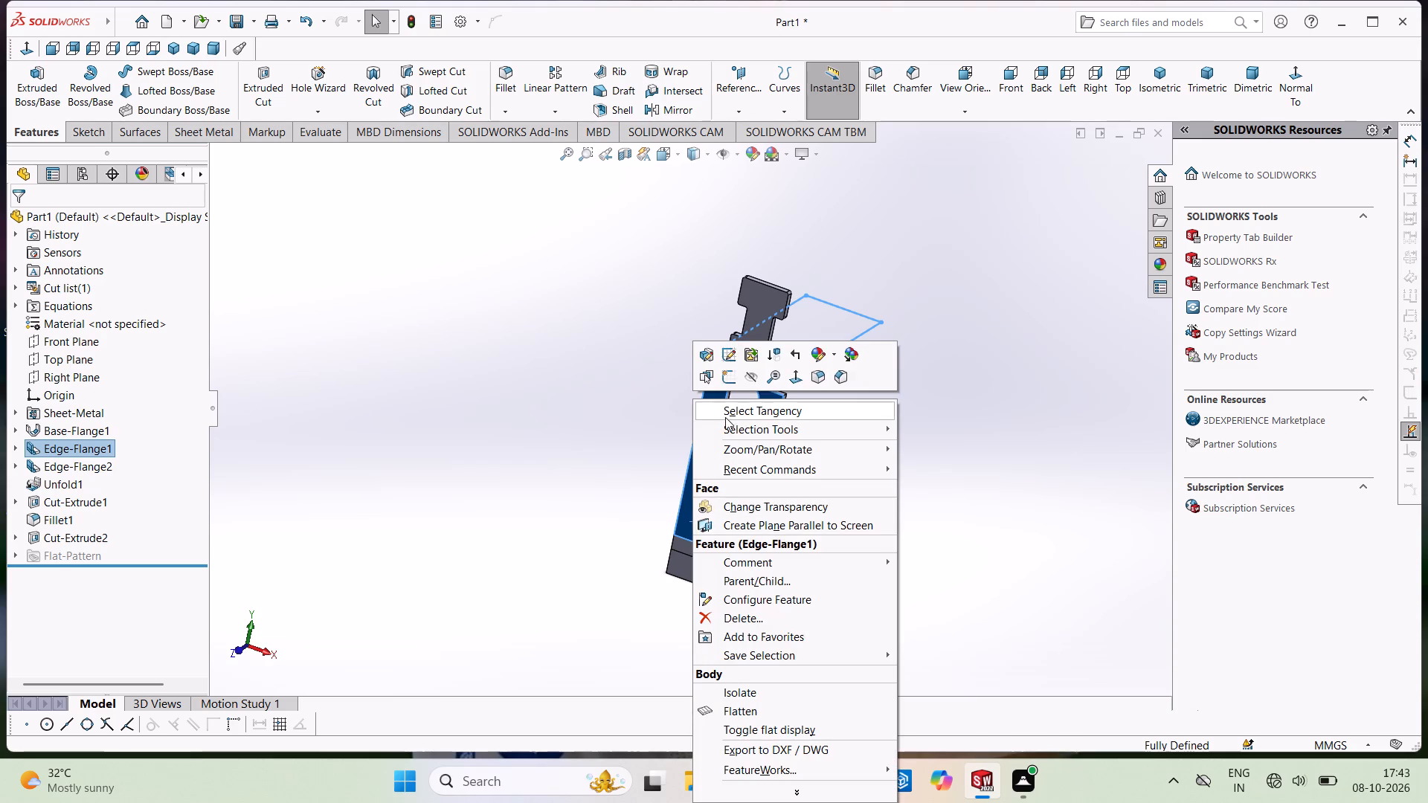
left_click(730, 371)
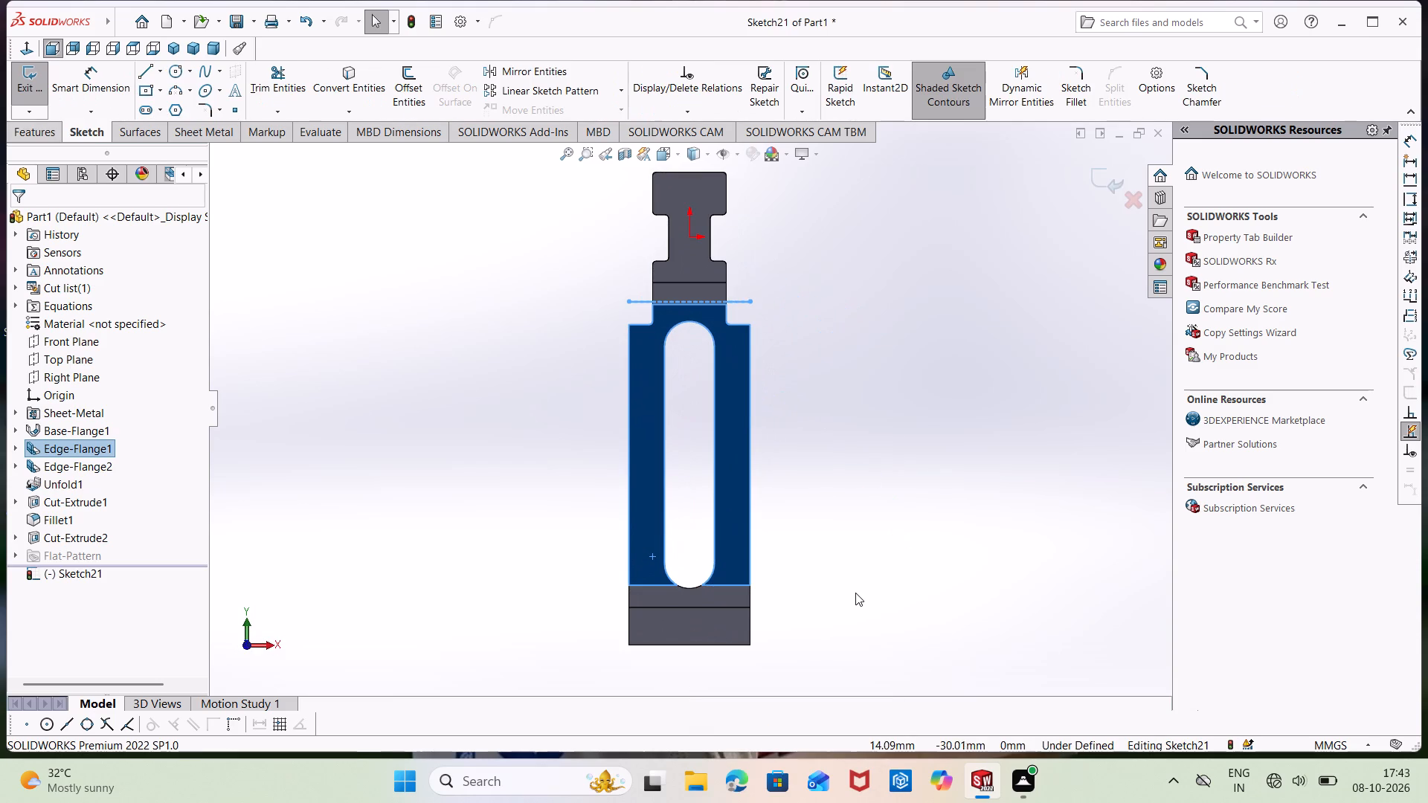
left_click(853, 590)
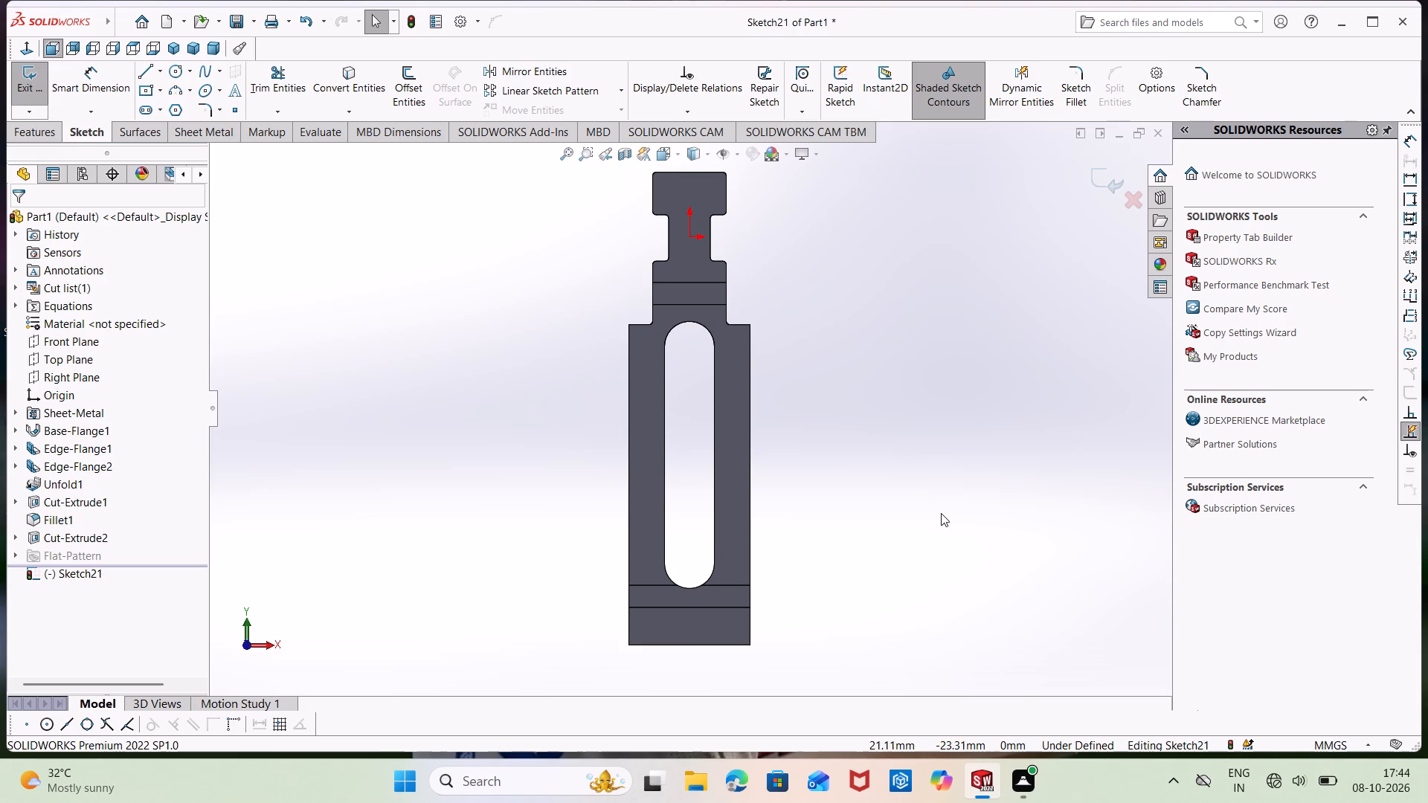
left_click_drag(942, 513, 875, 555)
right_click_drag(932, 482, 838, 543)
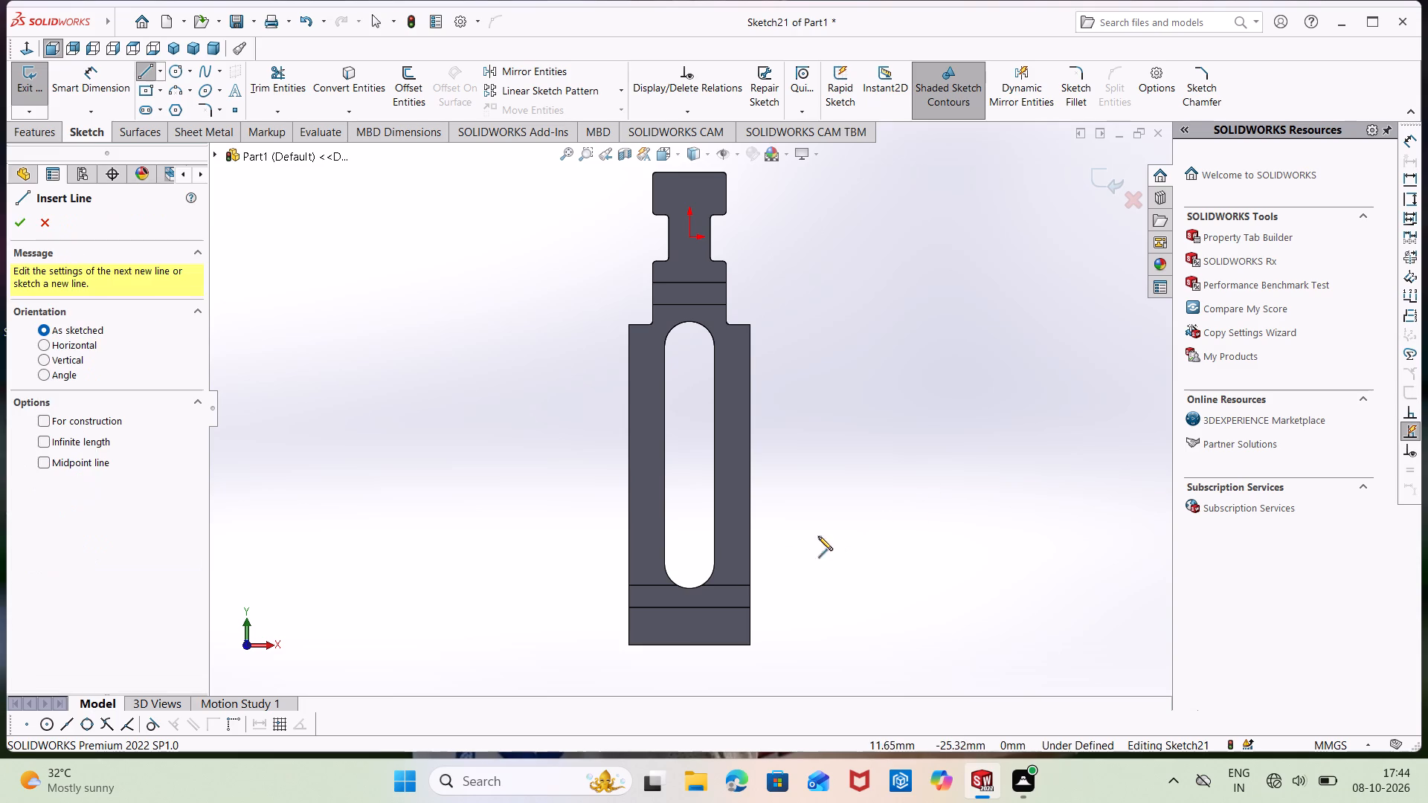
left_click(752, 540)
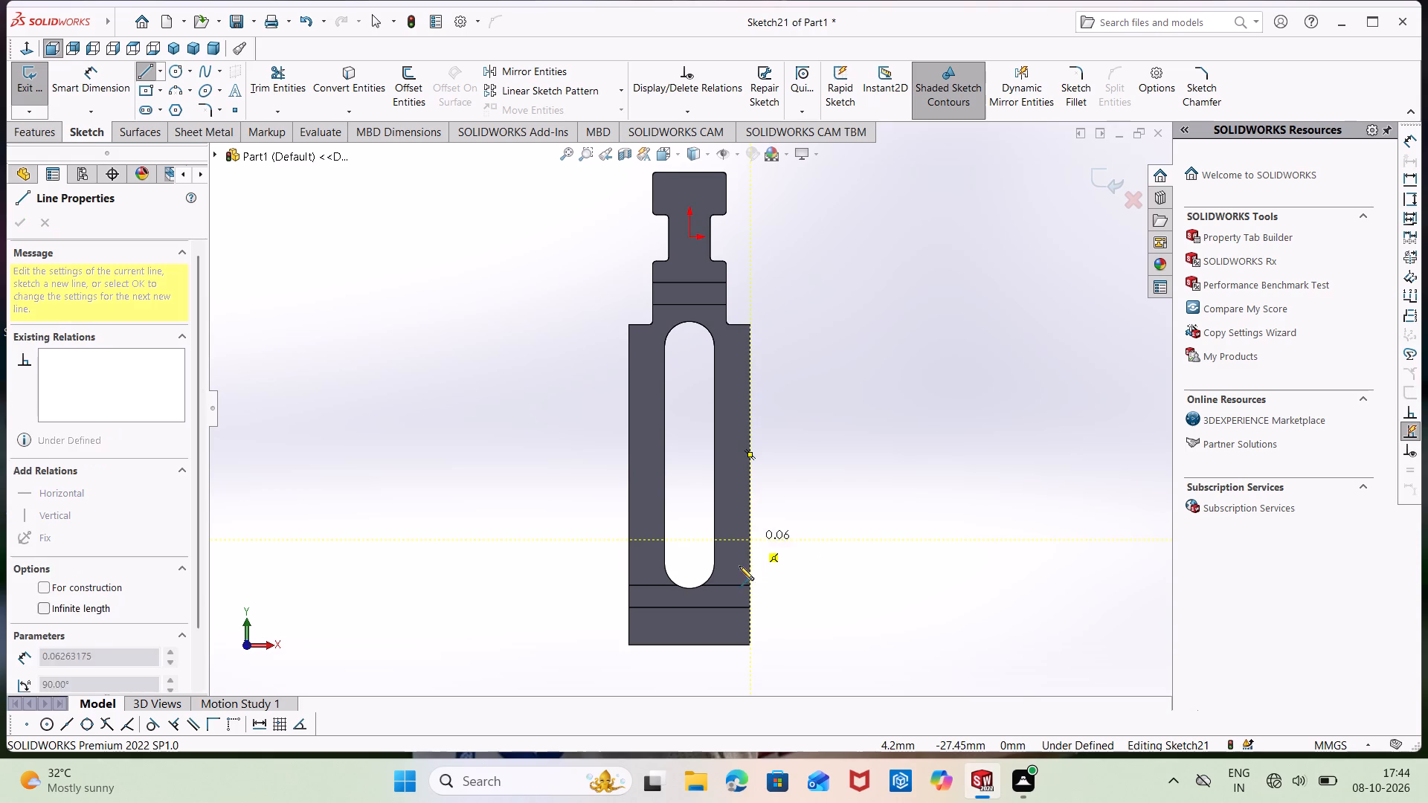
left_click(713, 606)
left_click(672, 610)
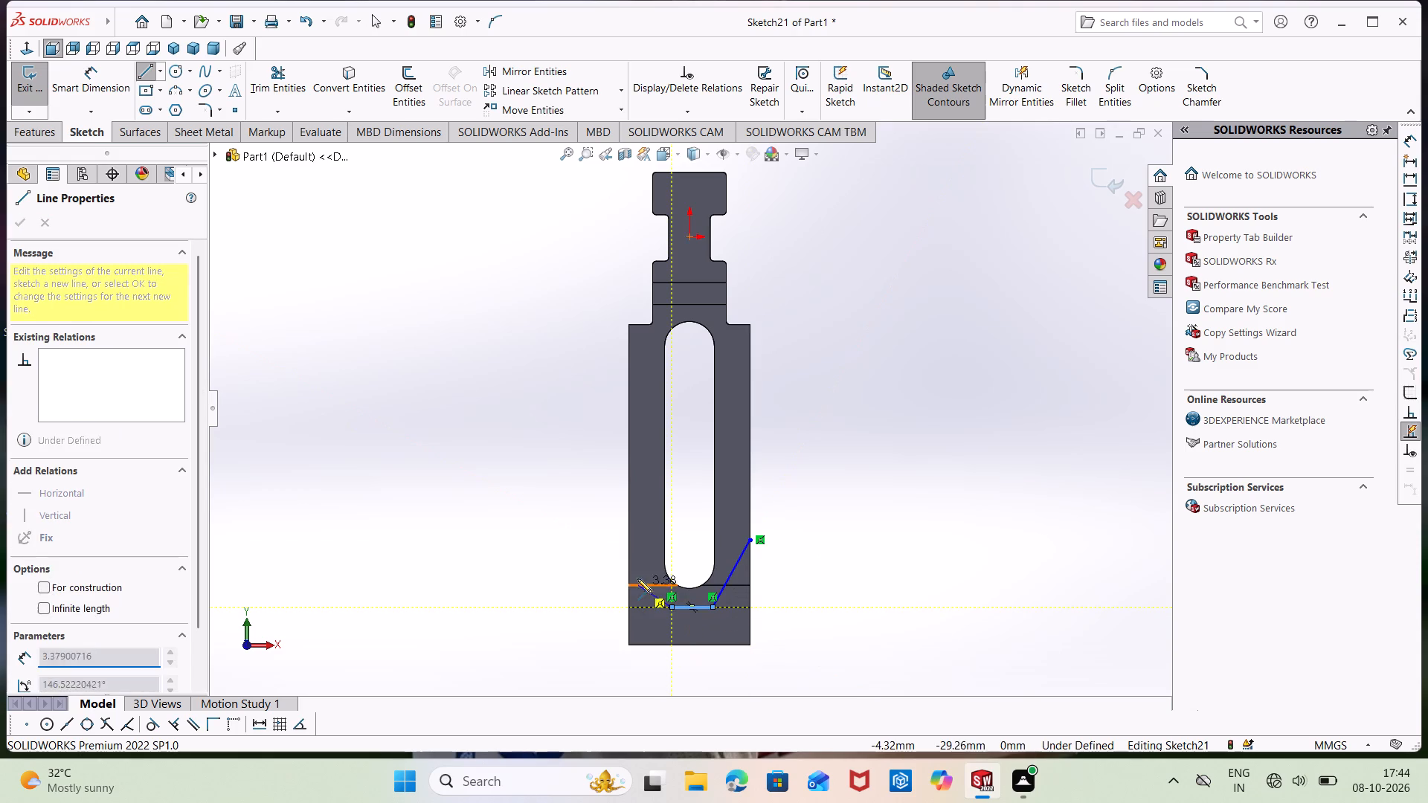
left_click(627, 533)
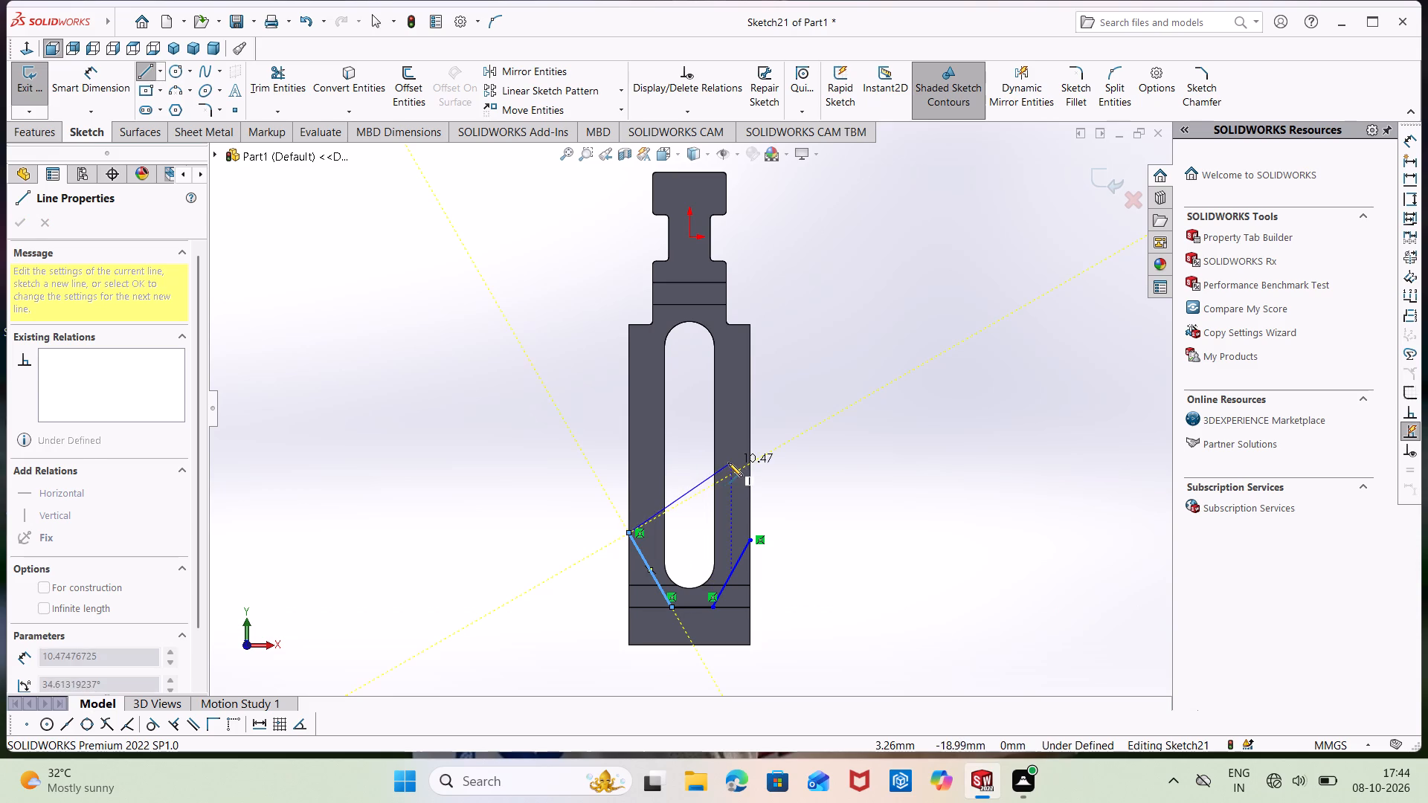
key("Escape")
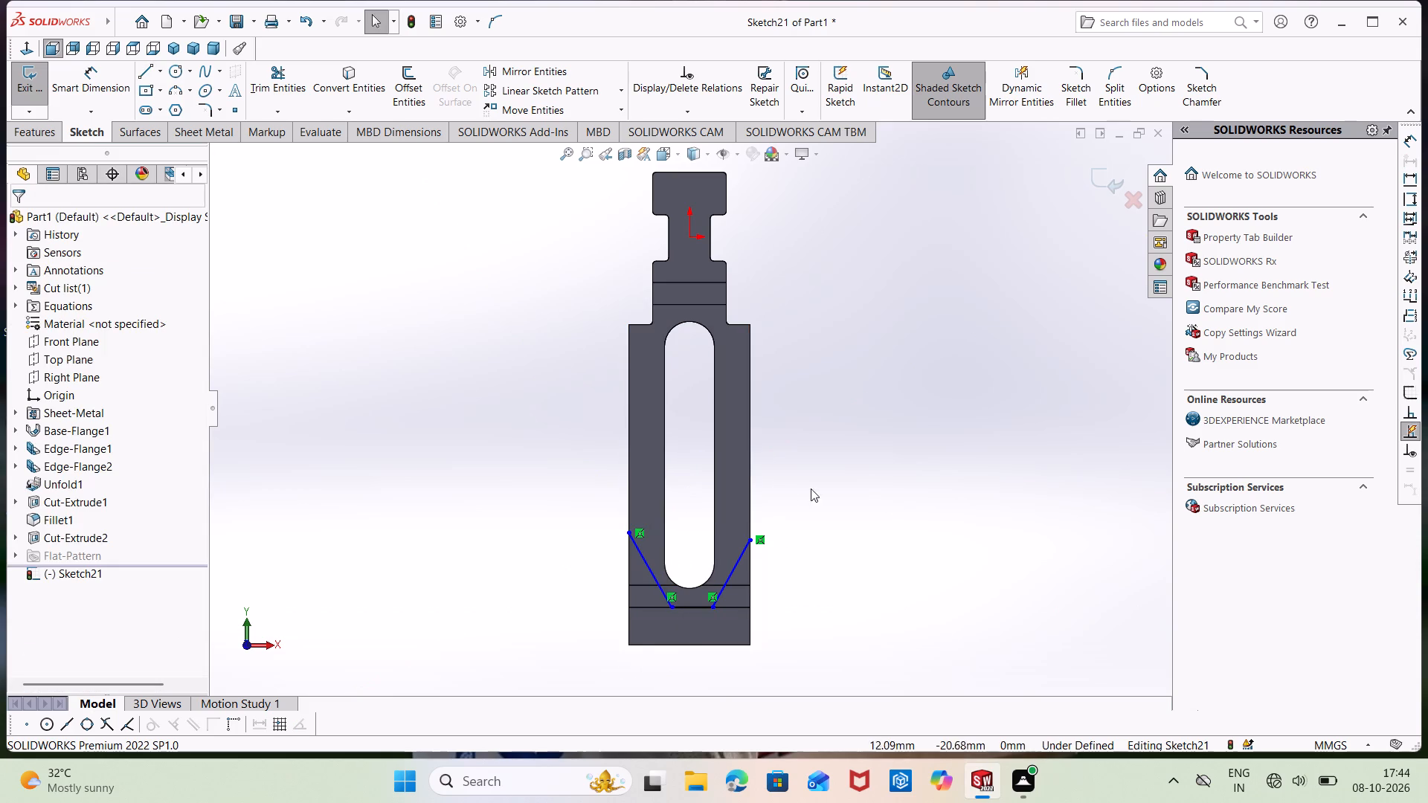
Close the left corner triangle with a vertical line about 6.3 mm along the side edge and a horizontal line about 3.6 mm along the bend line.
right_click_drag(852, 561, 832, 477)
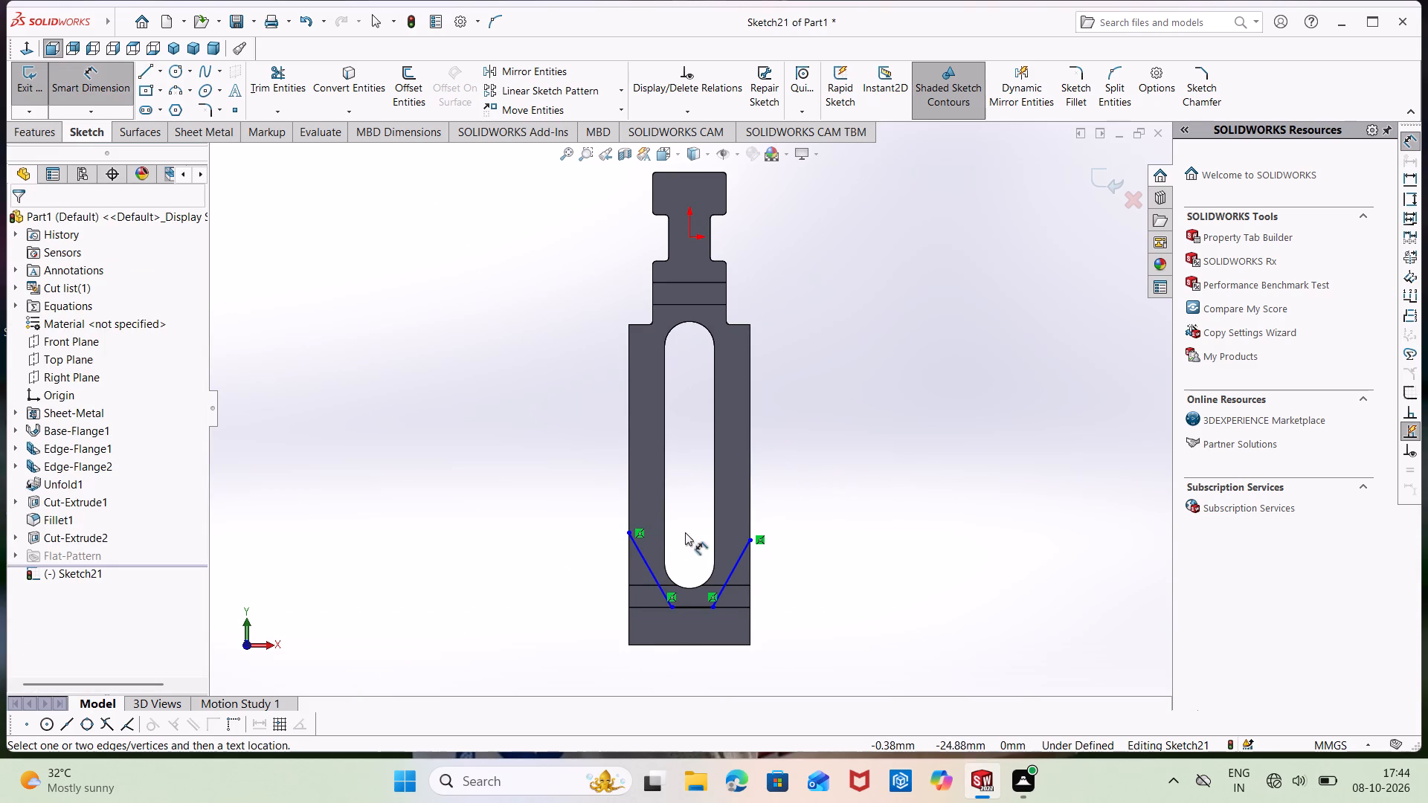
right_click_drag(906, 508, 805, 524)
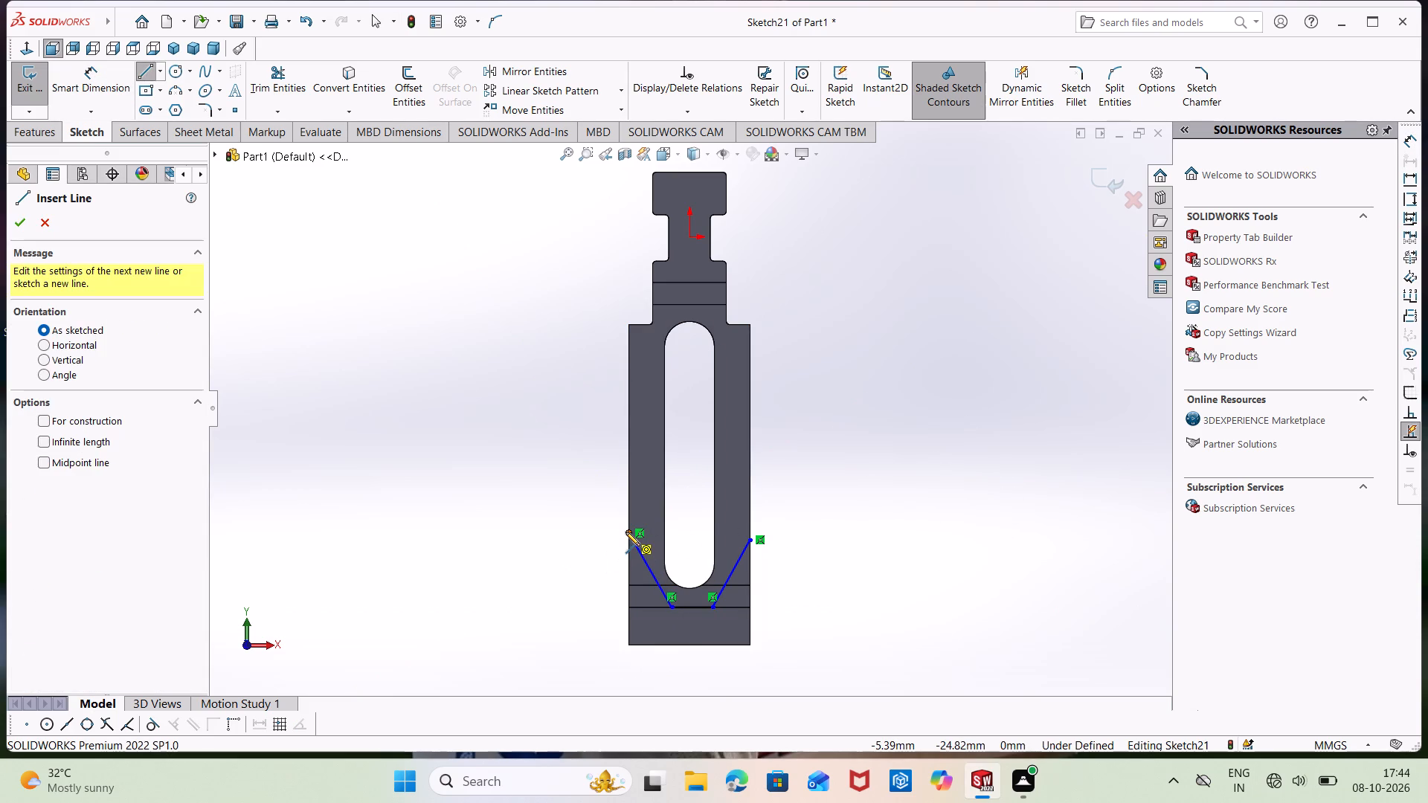
left_click(625, 532)
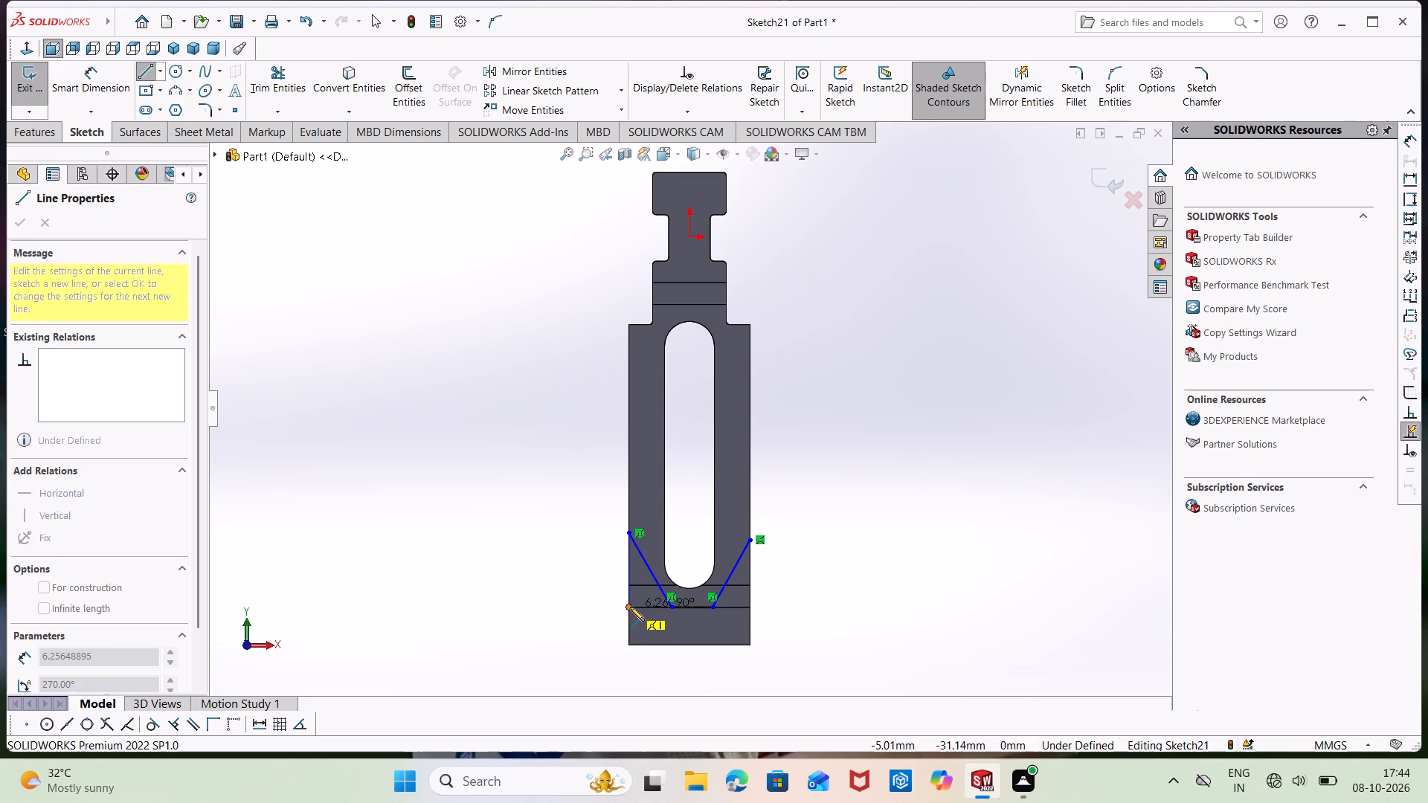
left_click(630, 607)
left_click(670, 609)
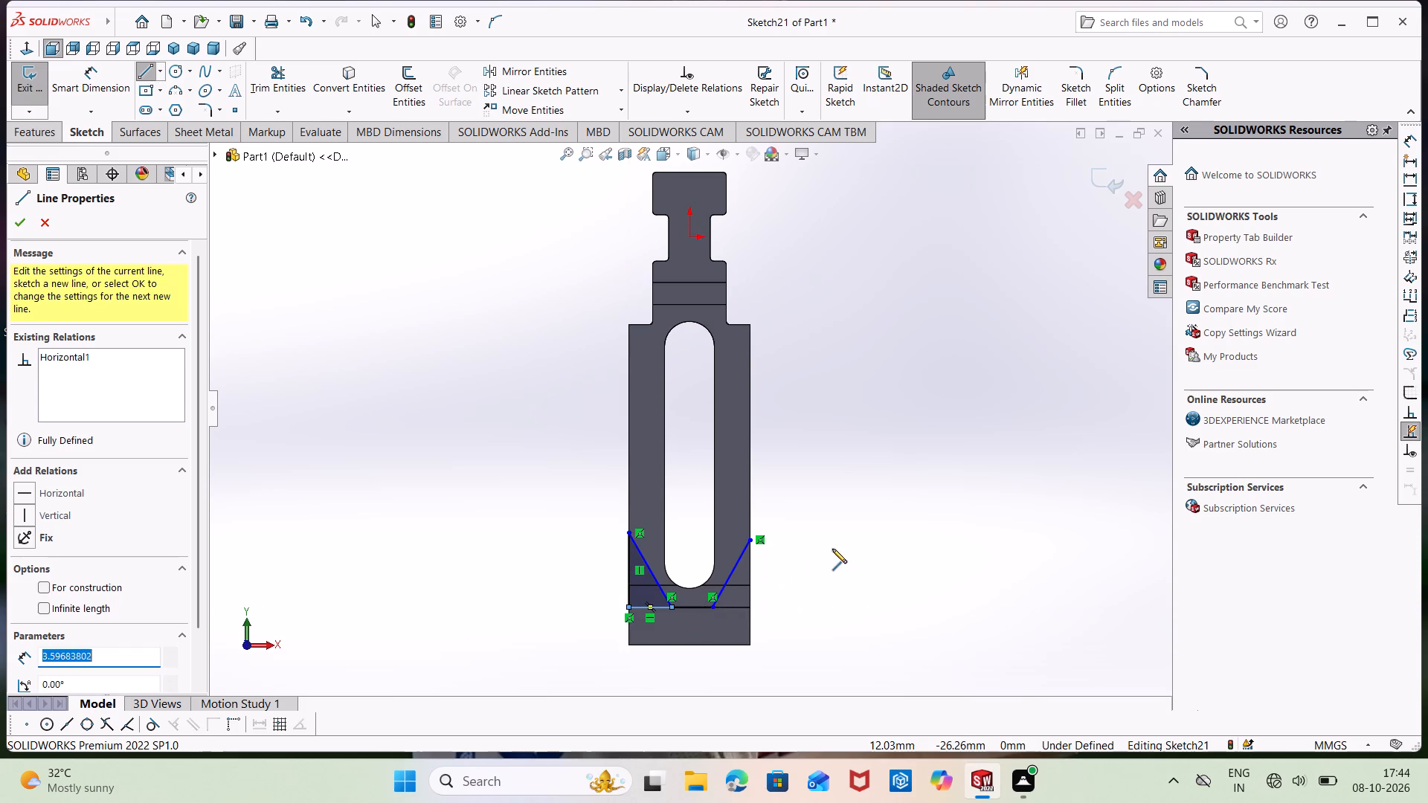
Close the right corner triangle with a vertical line about 5.7 mm along the side edge and a horizontal line about 3.2 mm along the bend line.
key("Escape")
right_click_drag(884, 542, 873, 428)
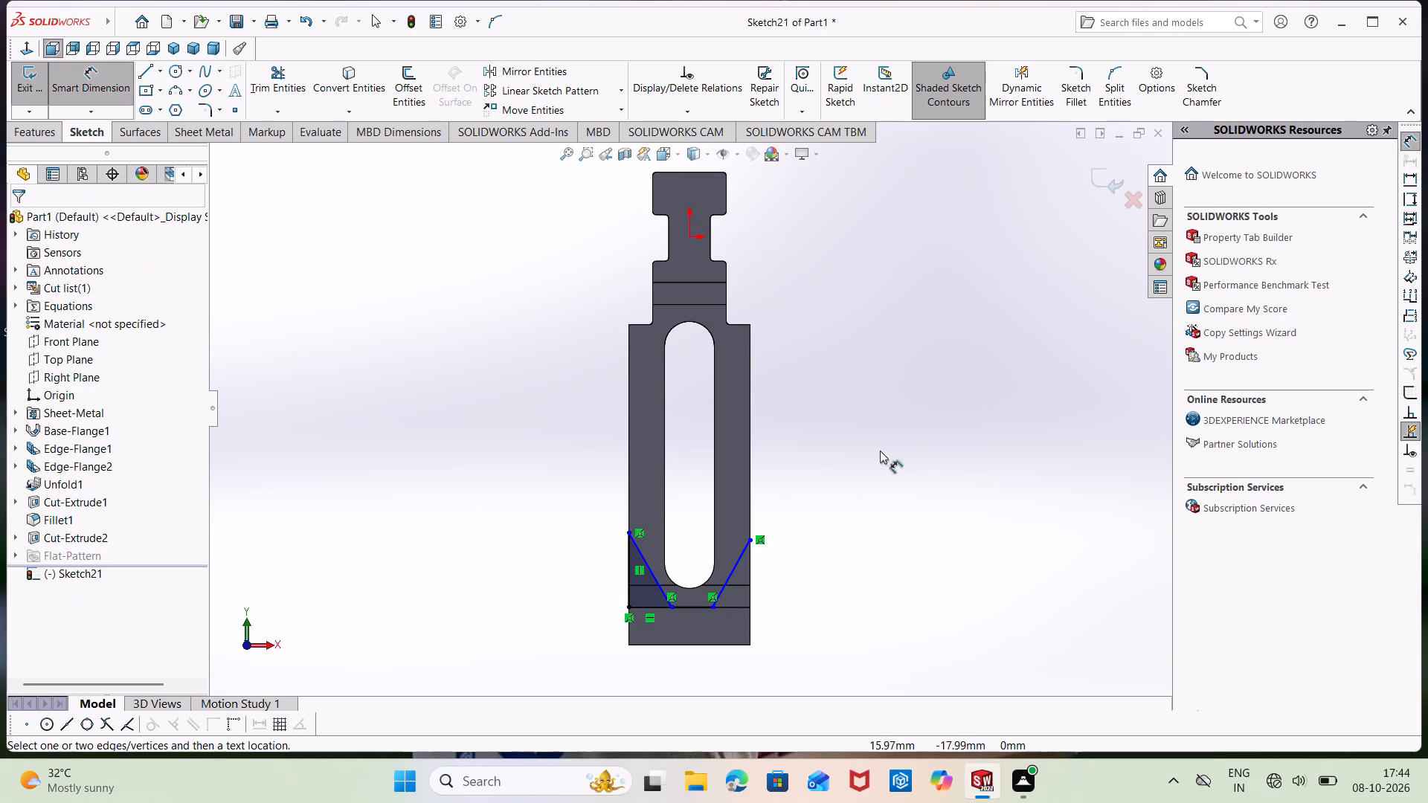
right_click_drag(966, 461, 864, 515)
left_click(749, 538)
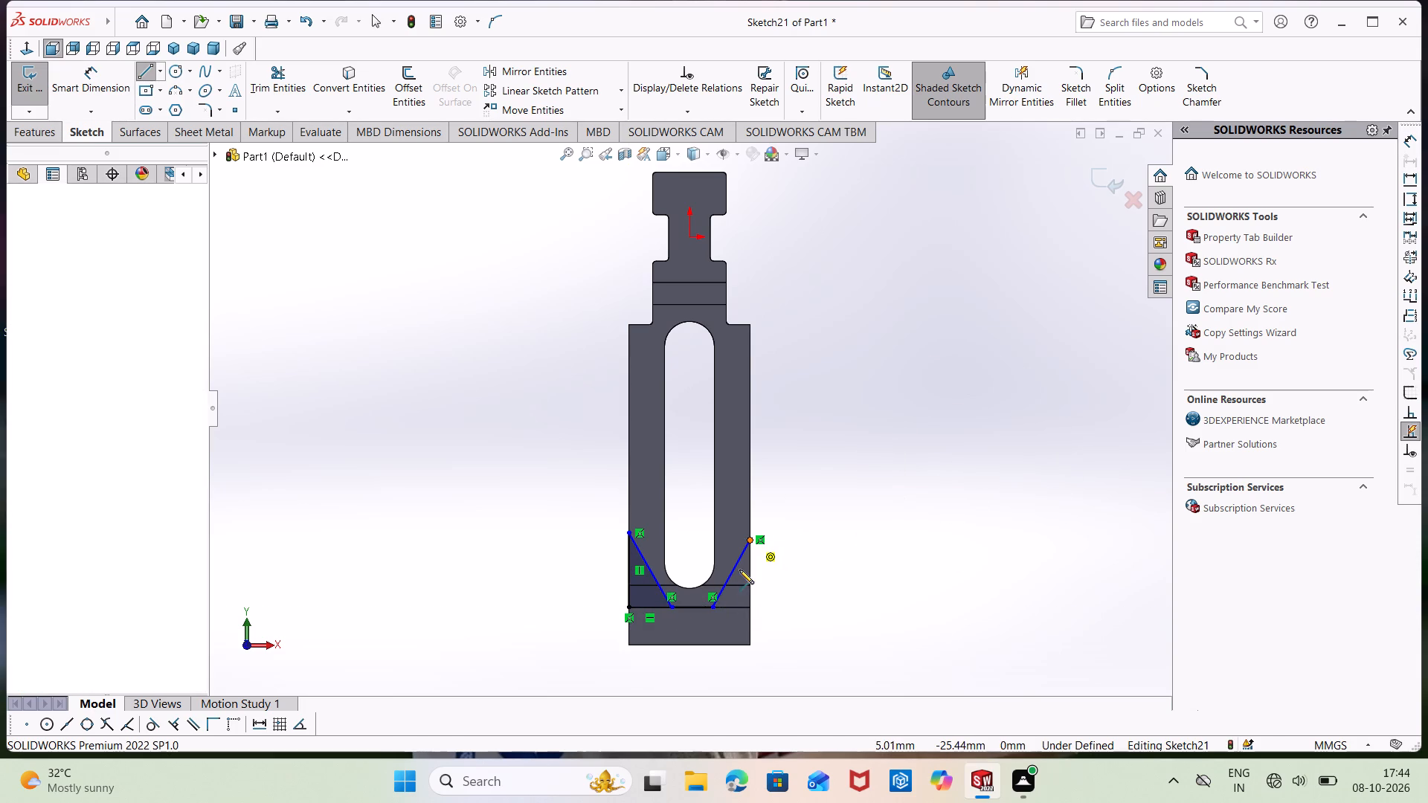
left_click(753, 606)
left_click(714, 605)
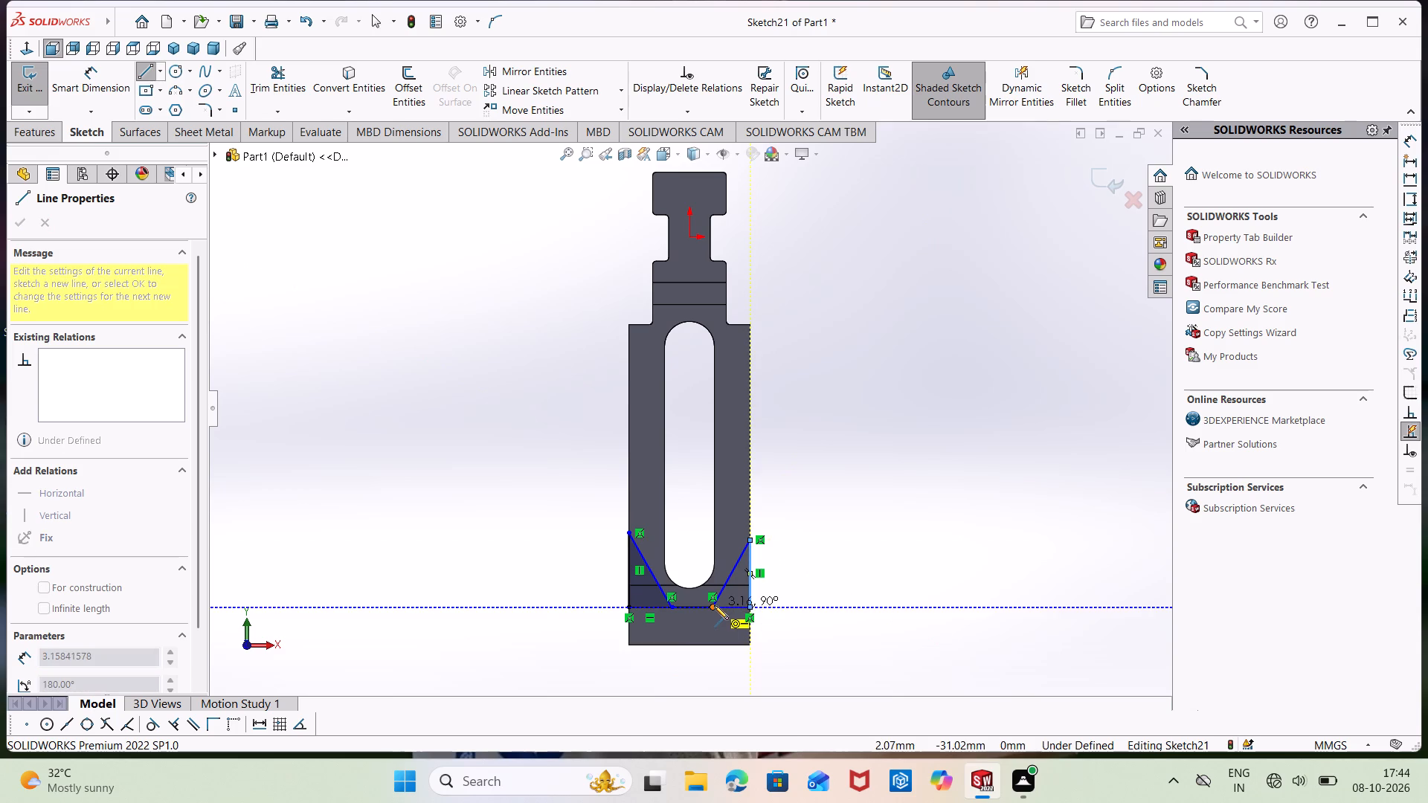
key("Escape")
Dimension the vertical distance from the wide body's upper right corner to the right triangle's top vertex as 21.65 mm.
right_click_drag(830, 552, 814, 431)
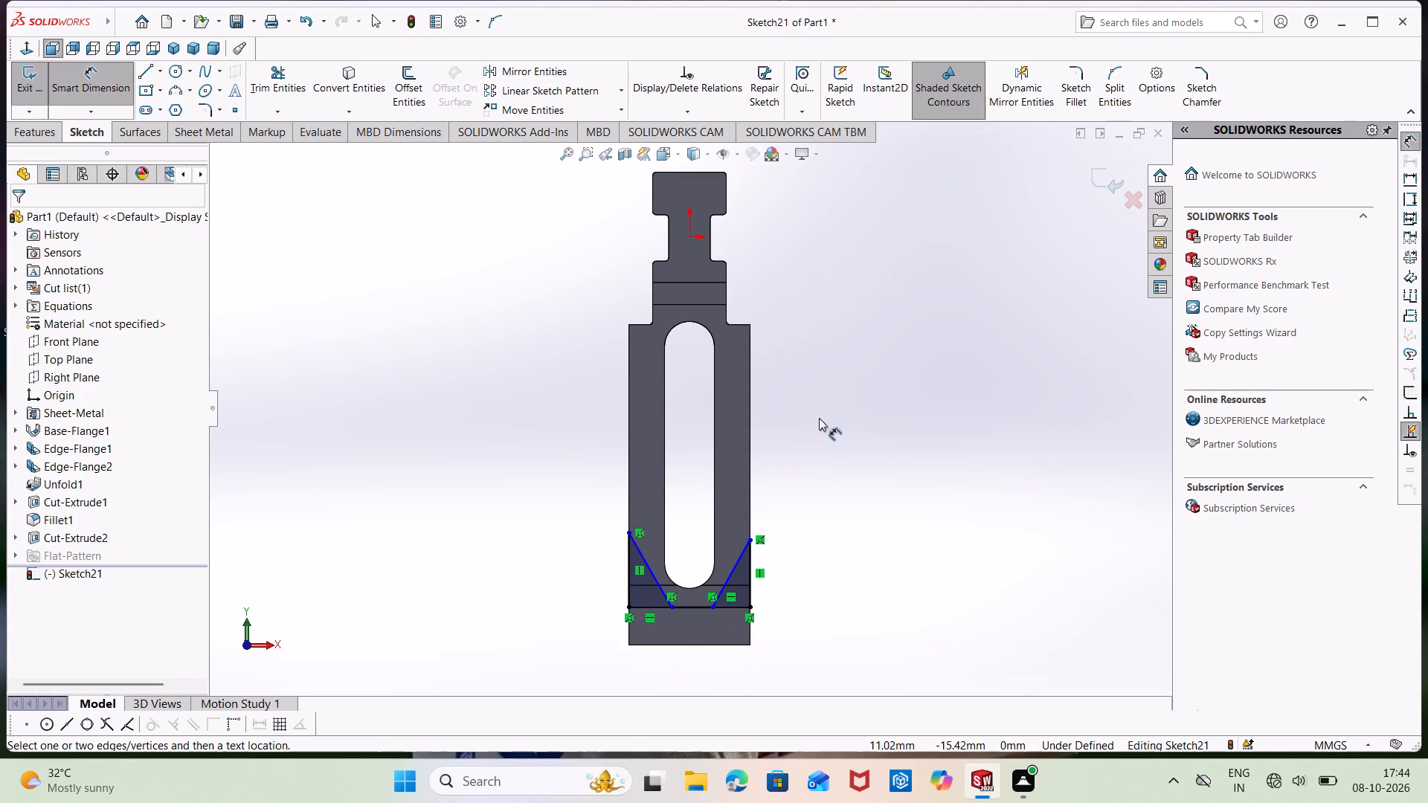
left_click(748, 323)
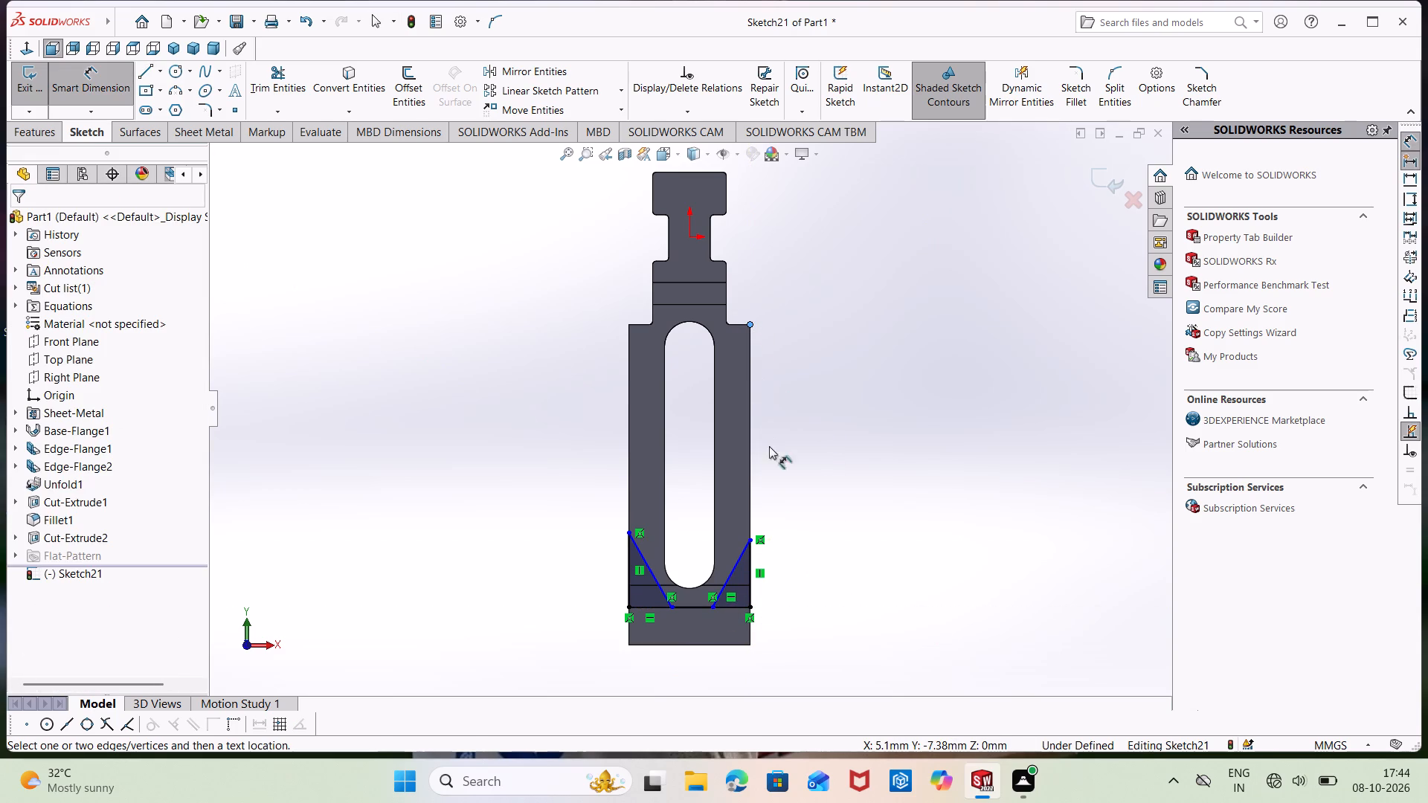
left_click(750, 543)
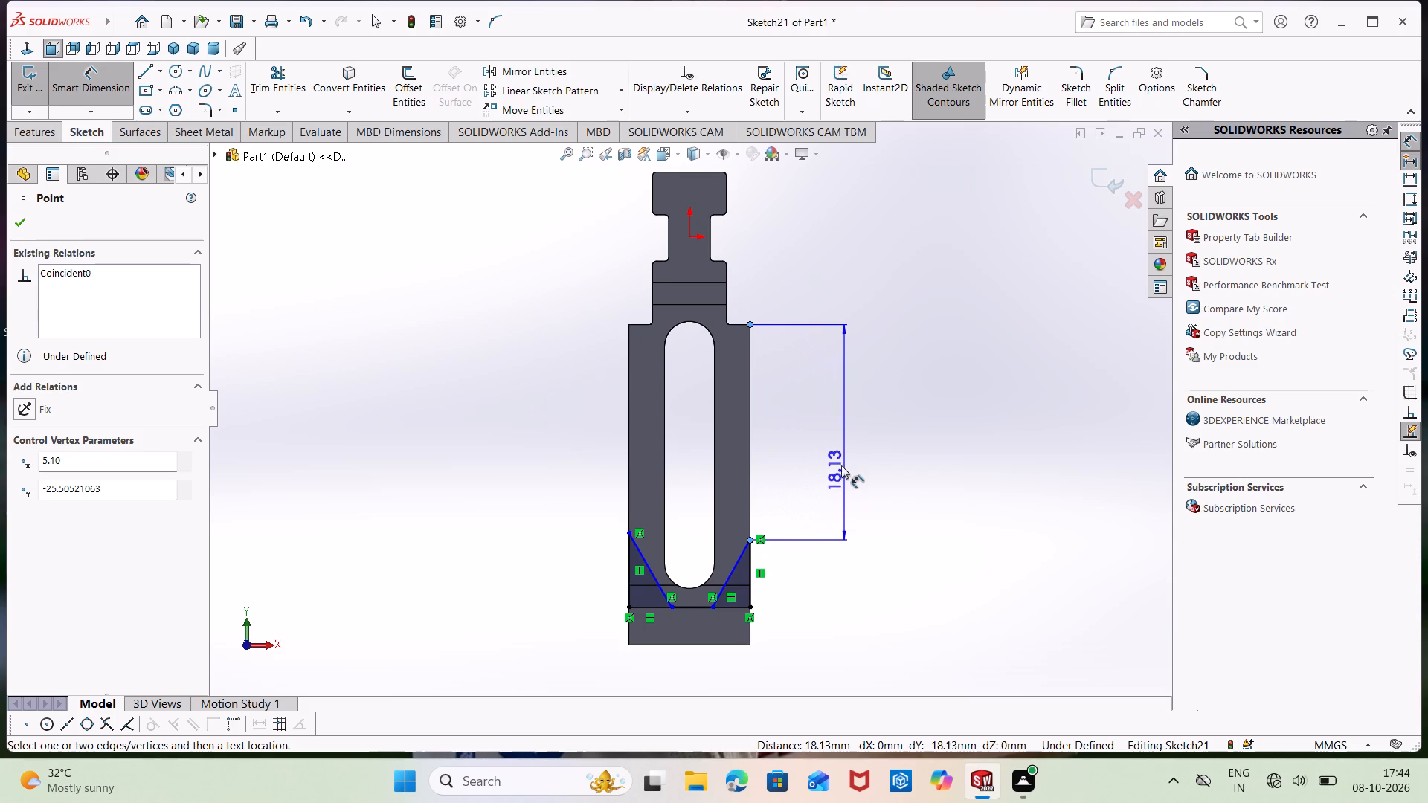
left_click(840, 448)
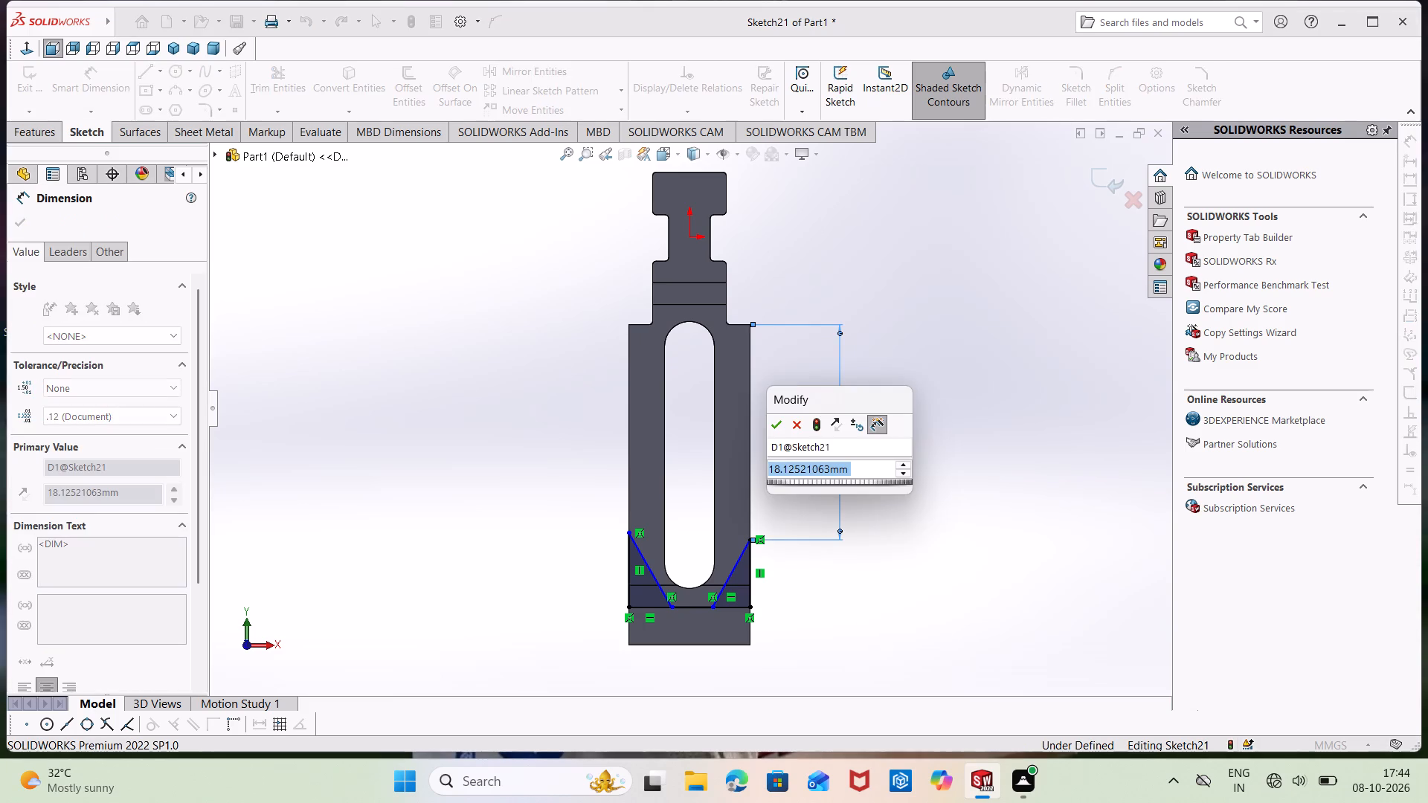
key("BackSpace")
type("21.")
key("5")
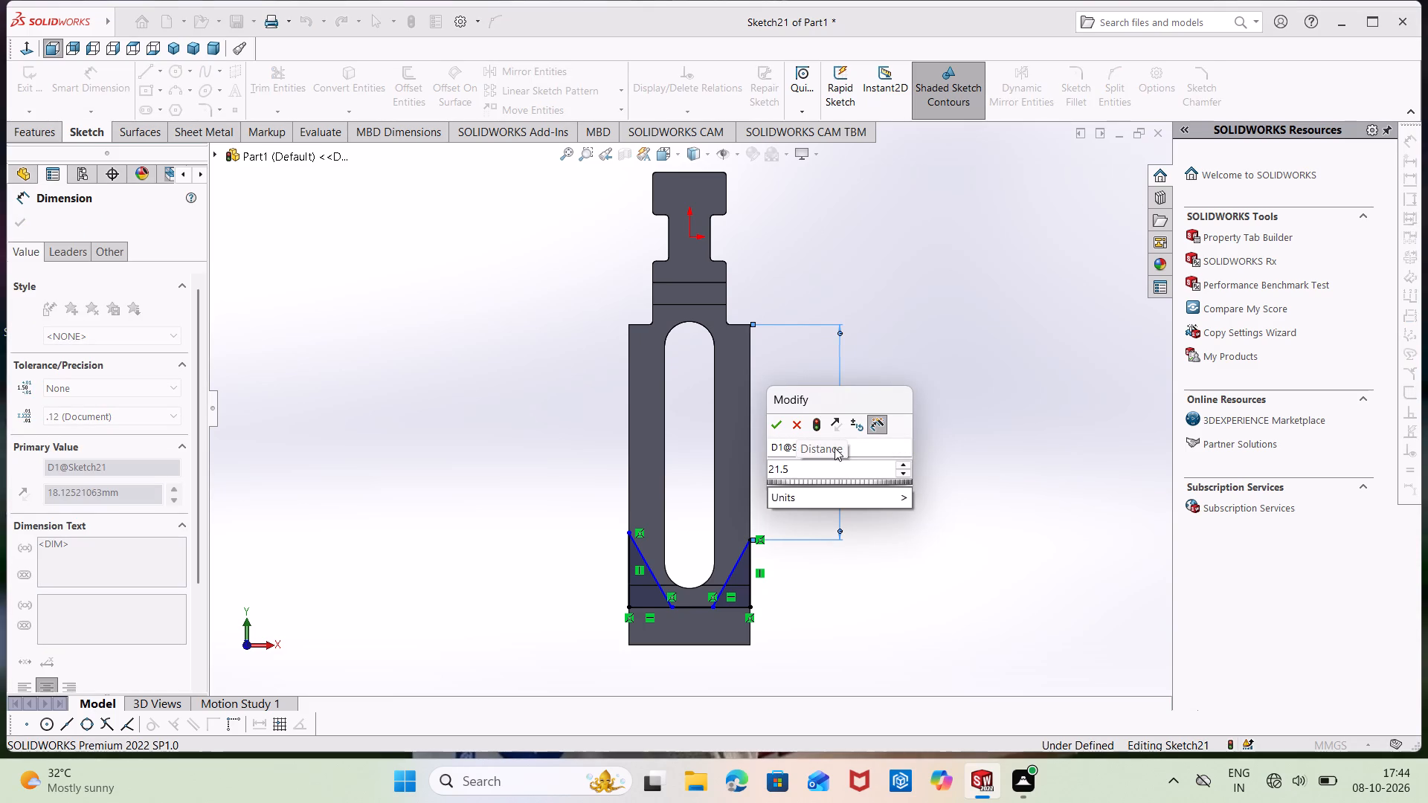
key("BackSpace")
key("BackSpace")
type(".65")
key("Return")
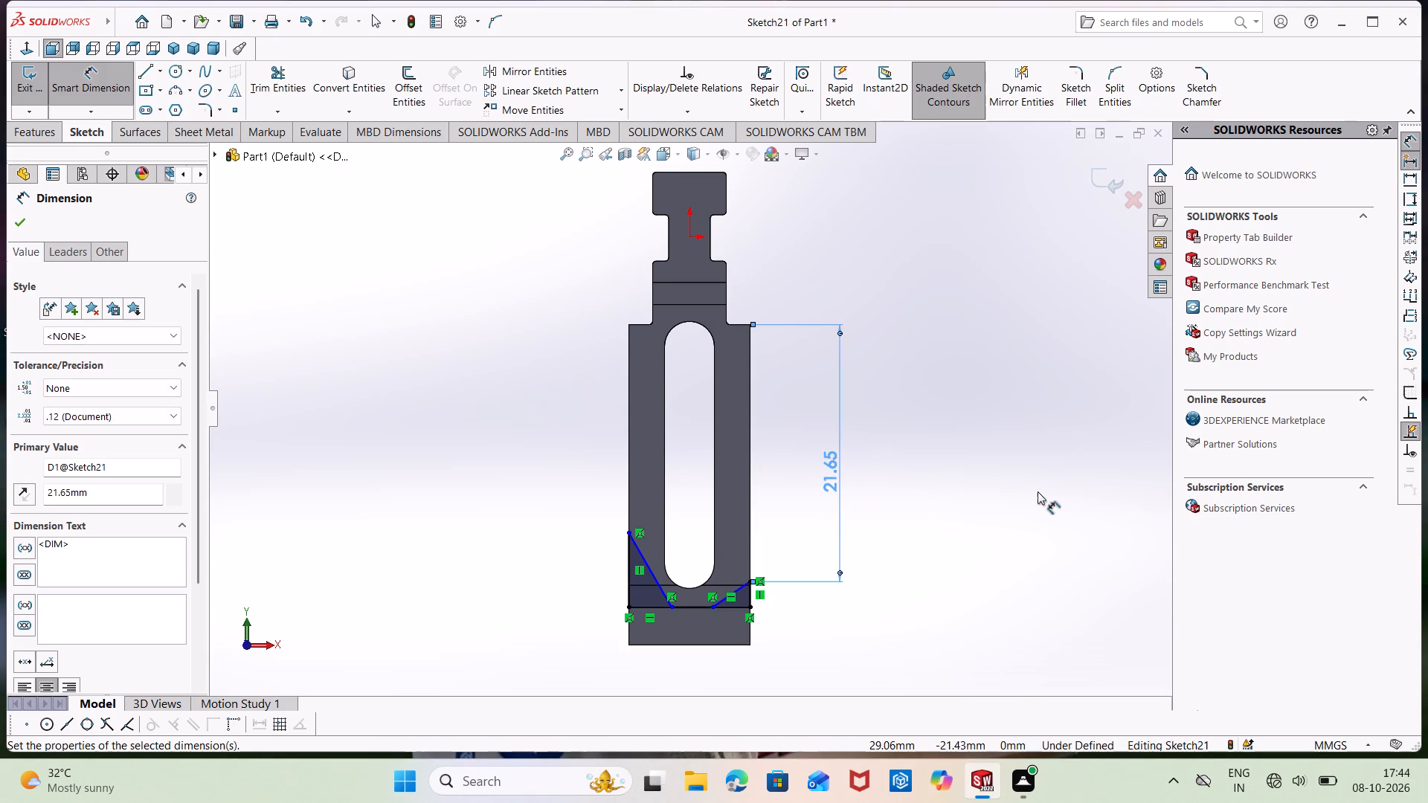
left_click(940, 505)
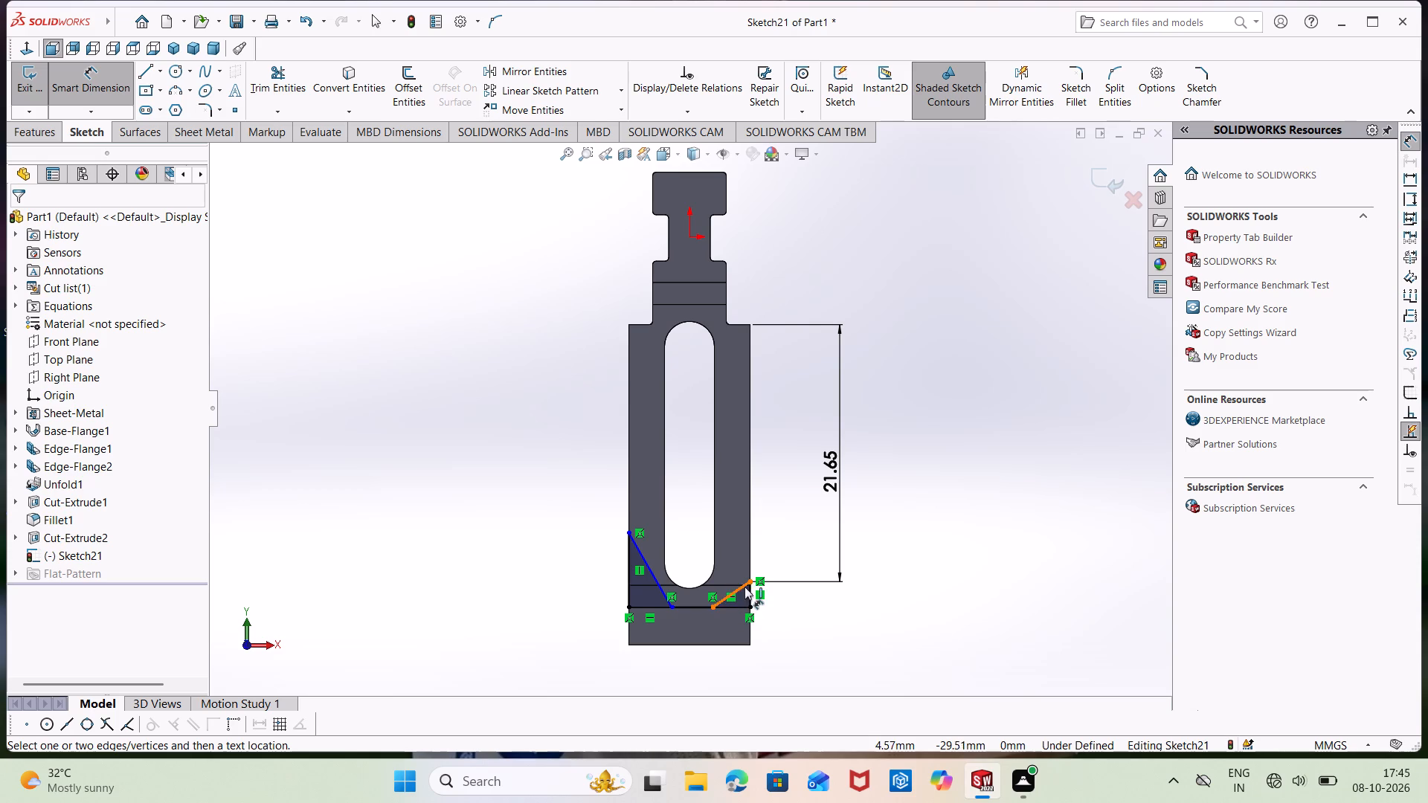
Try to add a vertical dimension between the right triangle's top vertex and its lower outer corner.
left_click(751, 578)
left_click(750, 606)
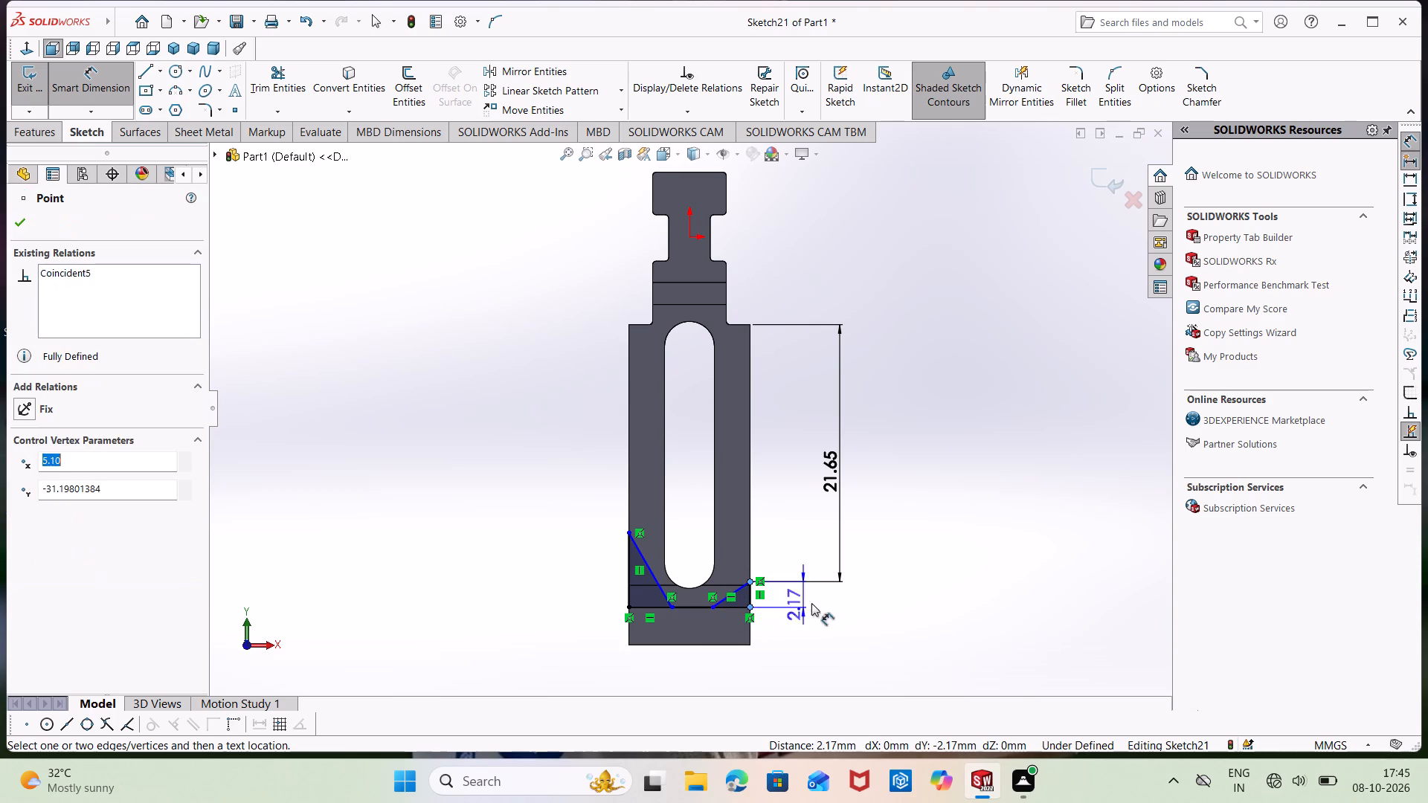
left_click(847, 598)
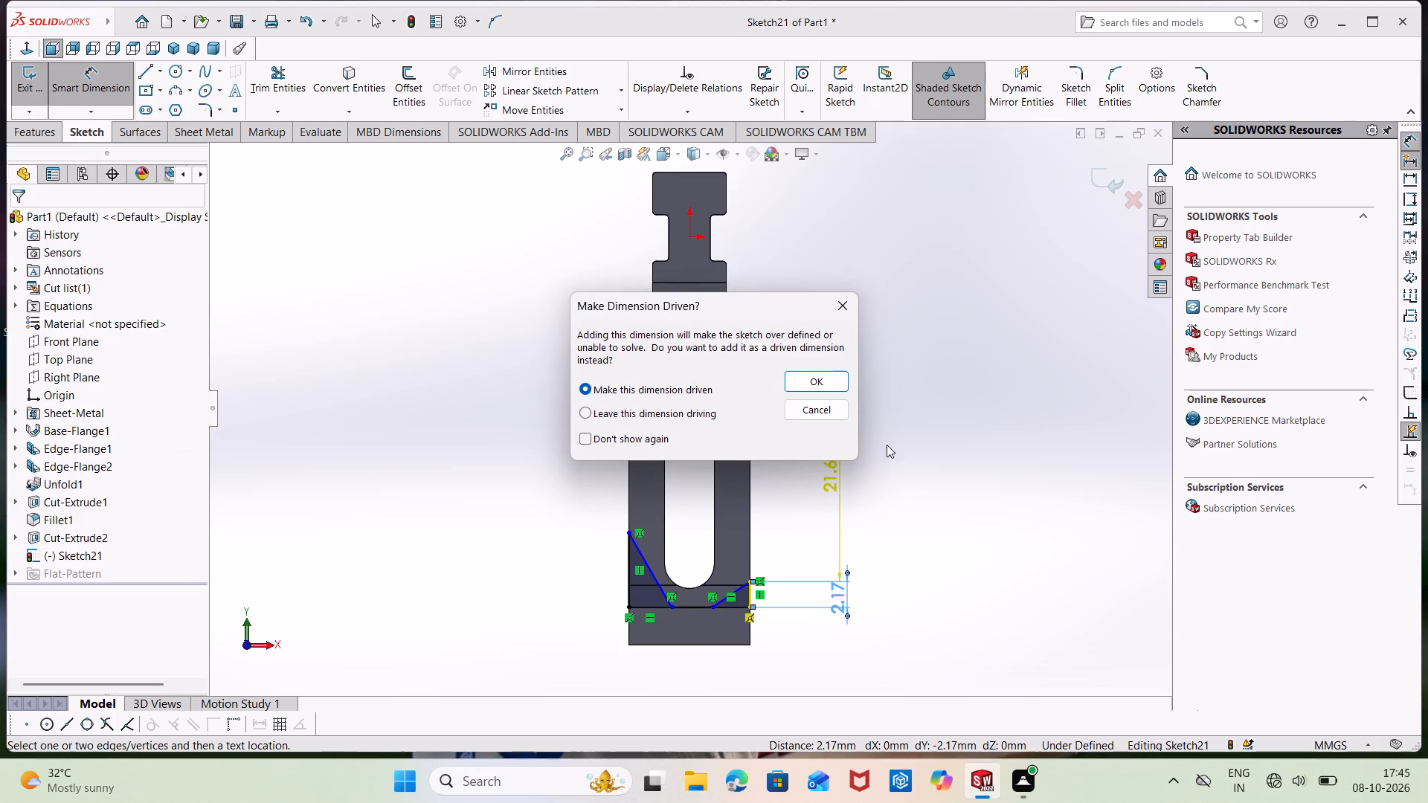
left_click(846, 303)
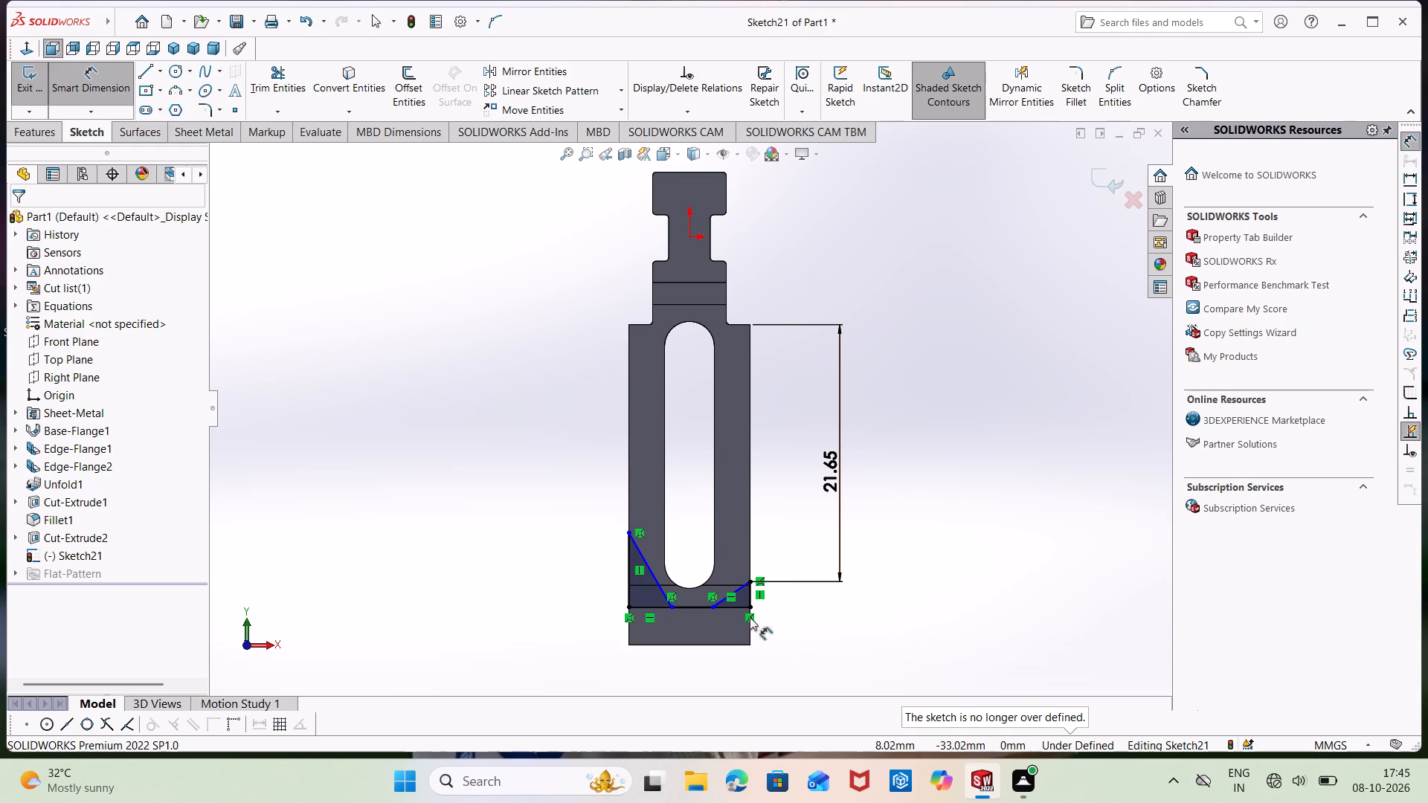
Delete the coincident relation fixing the right triangle's lower outer corner at the bend line.
left_click_drag(748, 605, 748, 626)
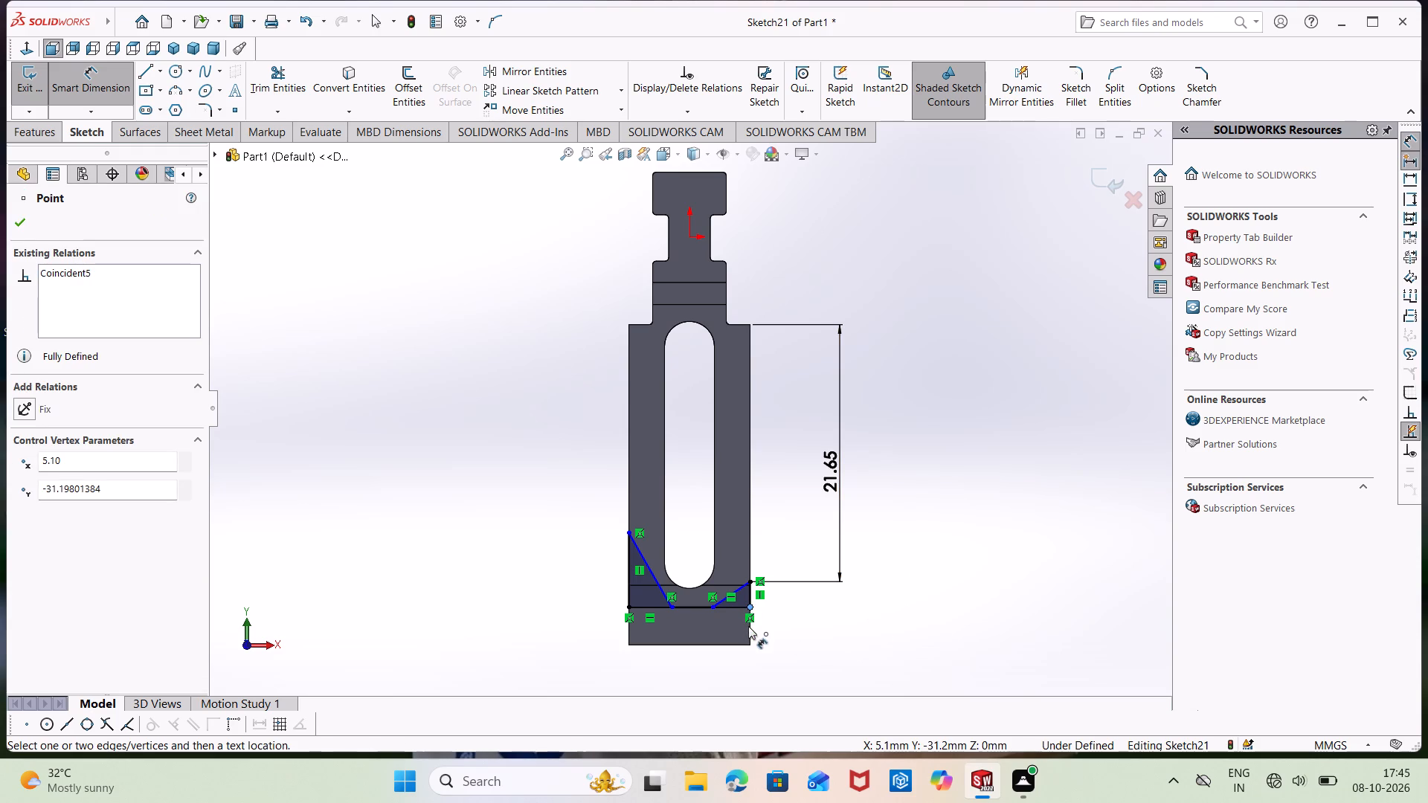
left_click(750, 614)
left_click(753, 616)
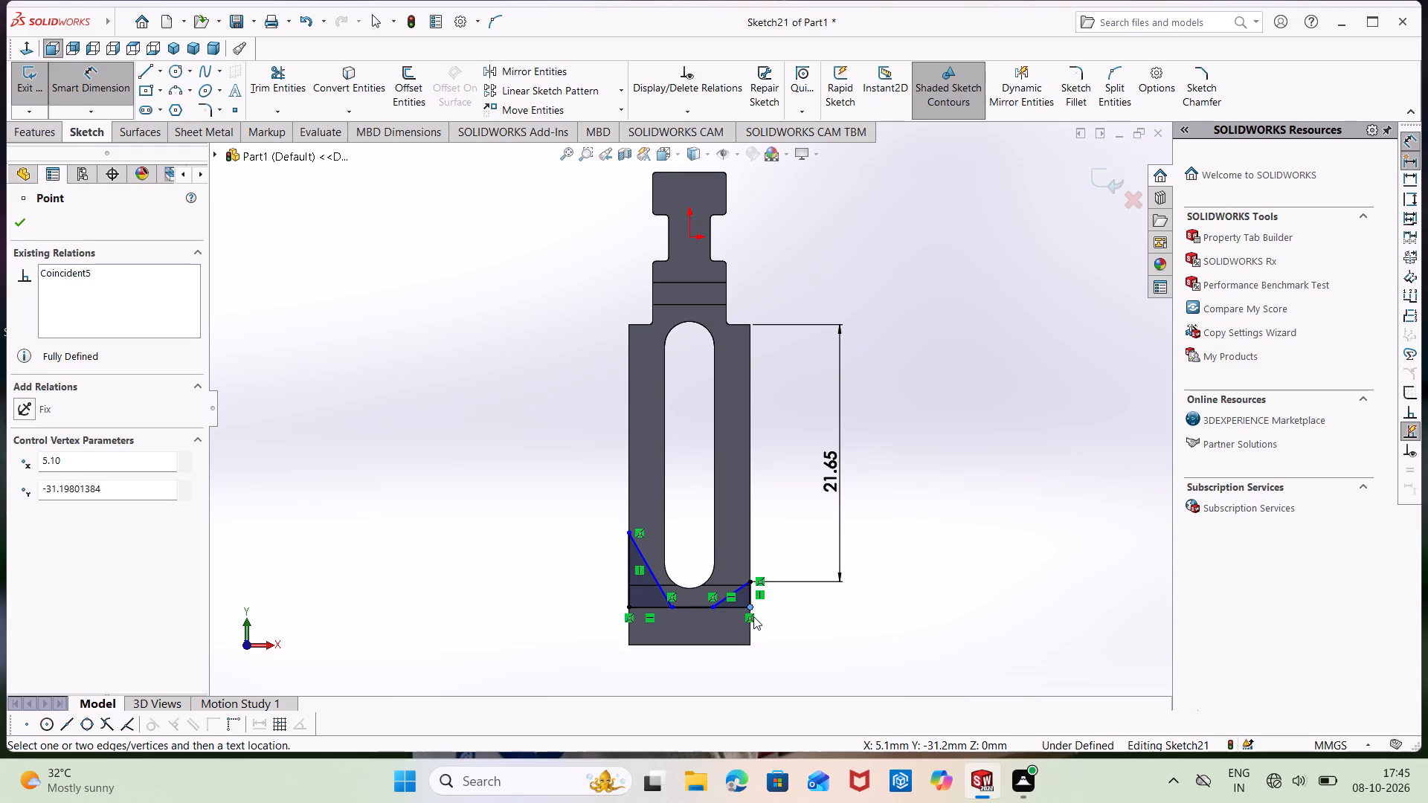
left_click(753, 618)
right_click(752, 616)
left_click(752, 616)
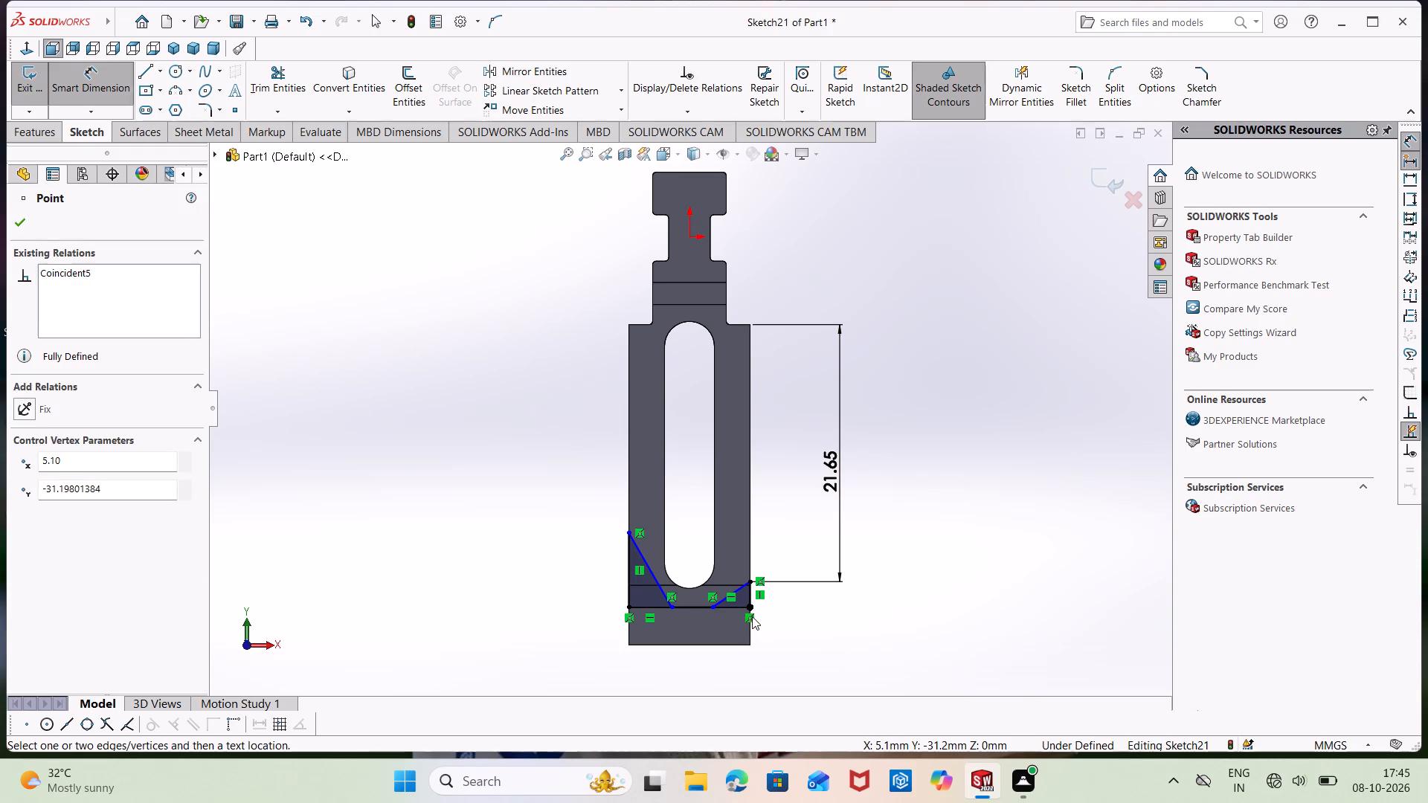
right_click(750, 619)
double_click(750, 619)
scroll(756, 629, "down", 5)
key("Escape")
key("Escape")
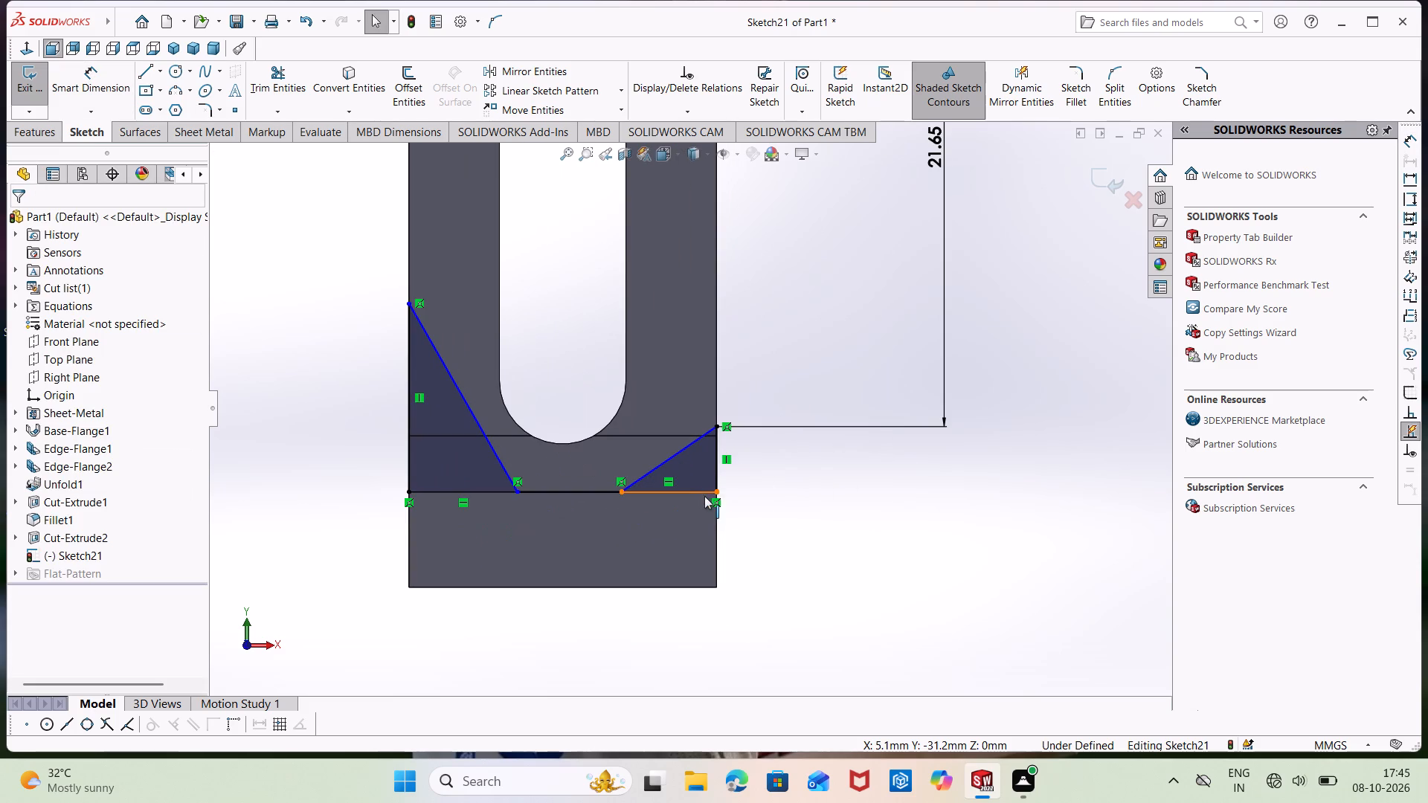
left_click(721, 506)
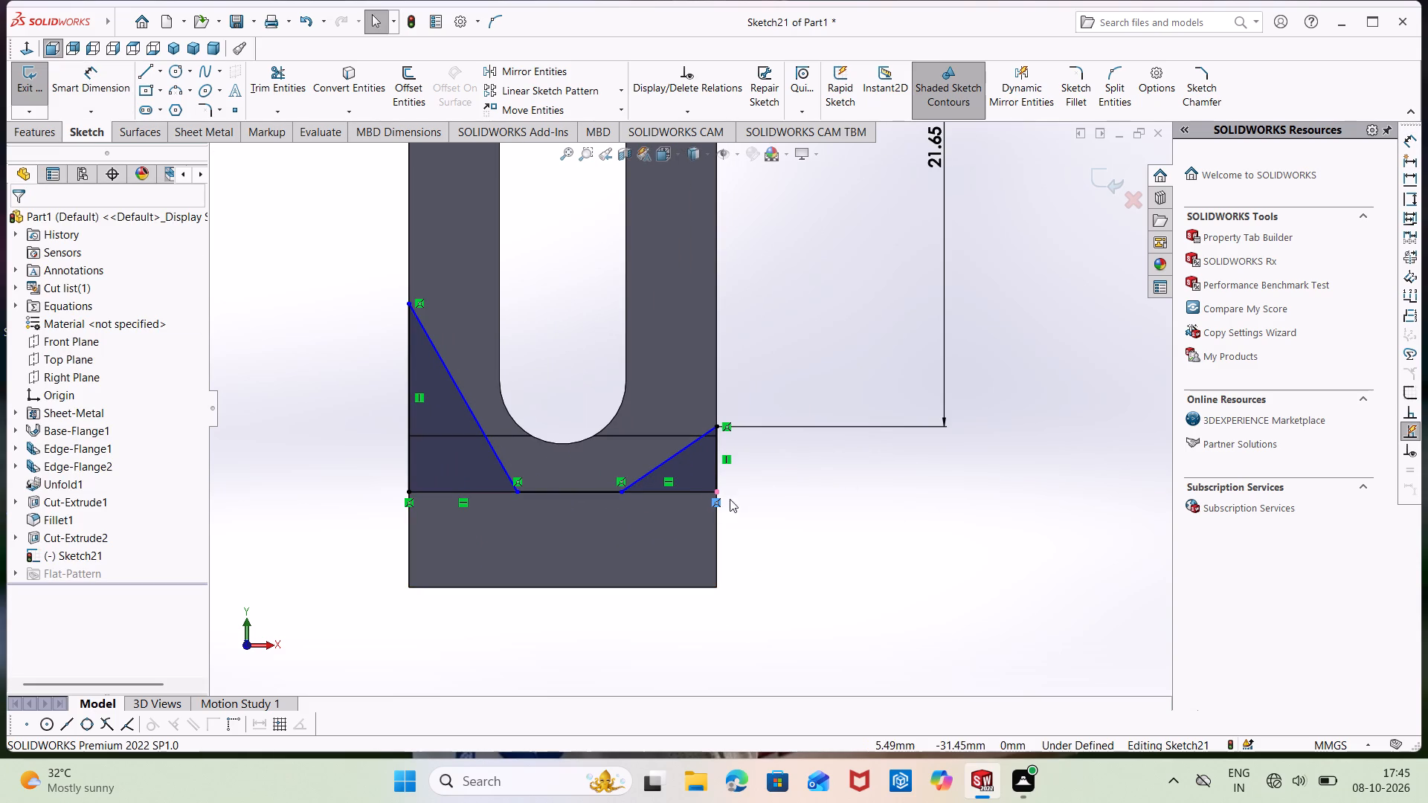
right_click(743, 498)
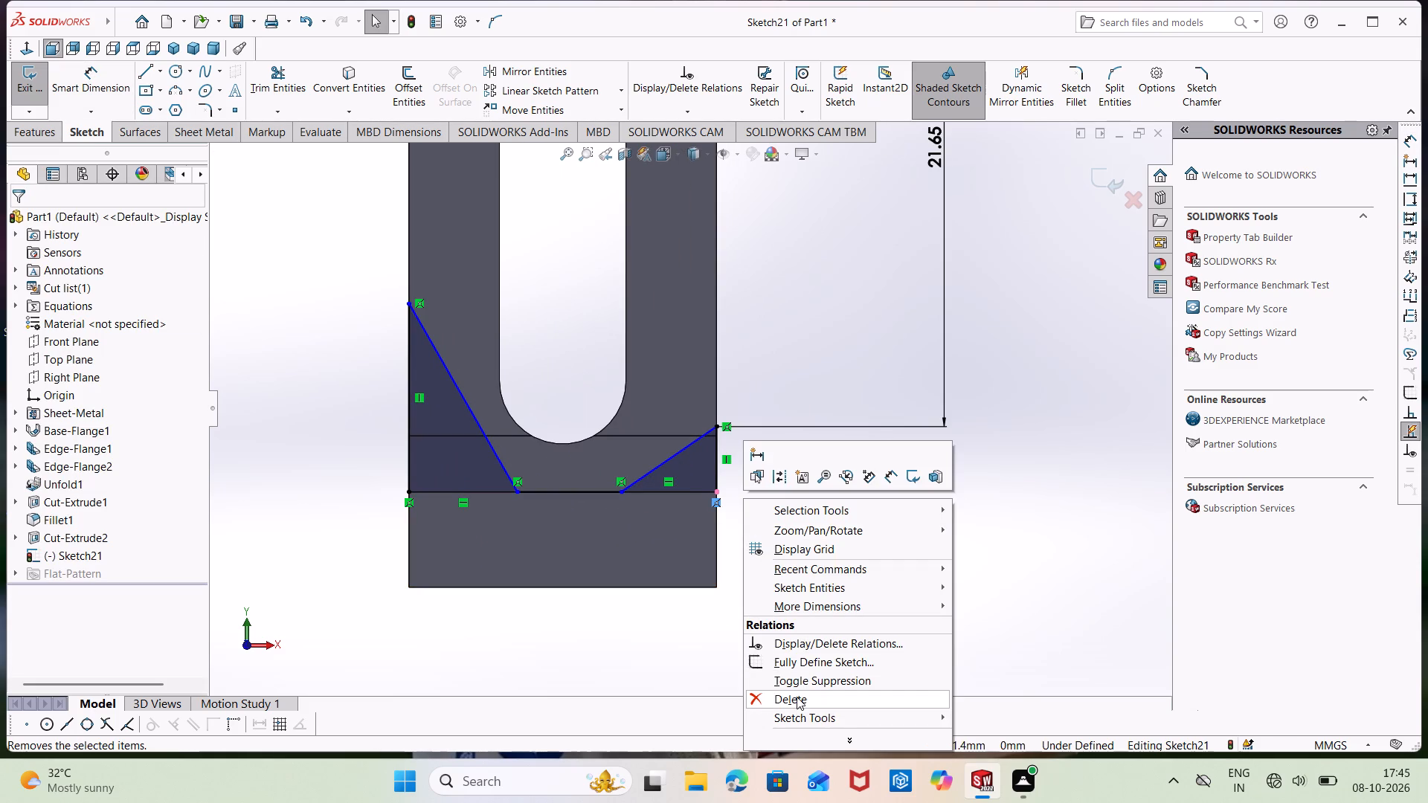
left_click(797, 697)
Delete the right triangle's horizontal base line and the remaining coincident relation at its outer lower corner.
left_click_drag(715, 492, 714, 505)
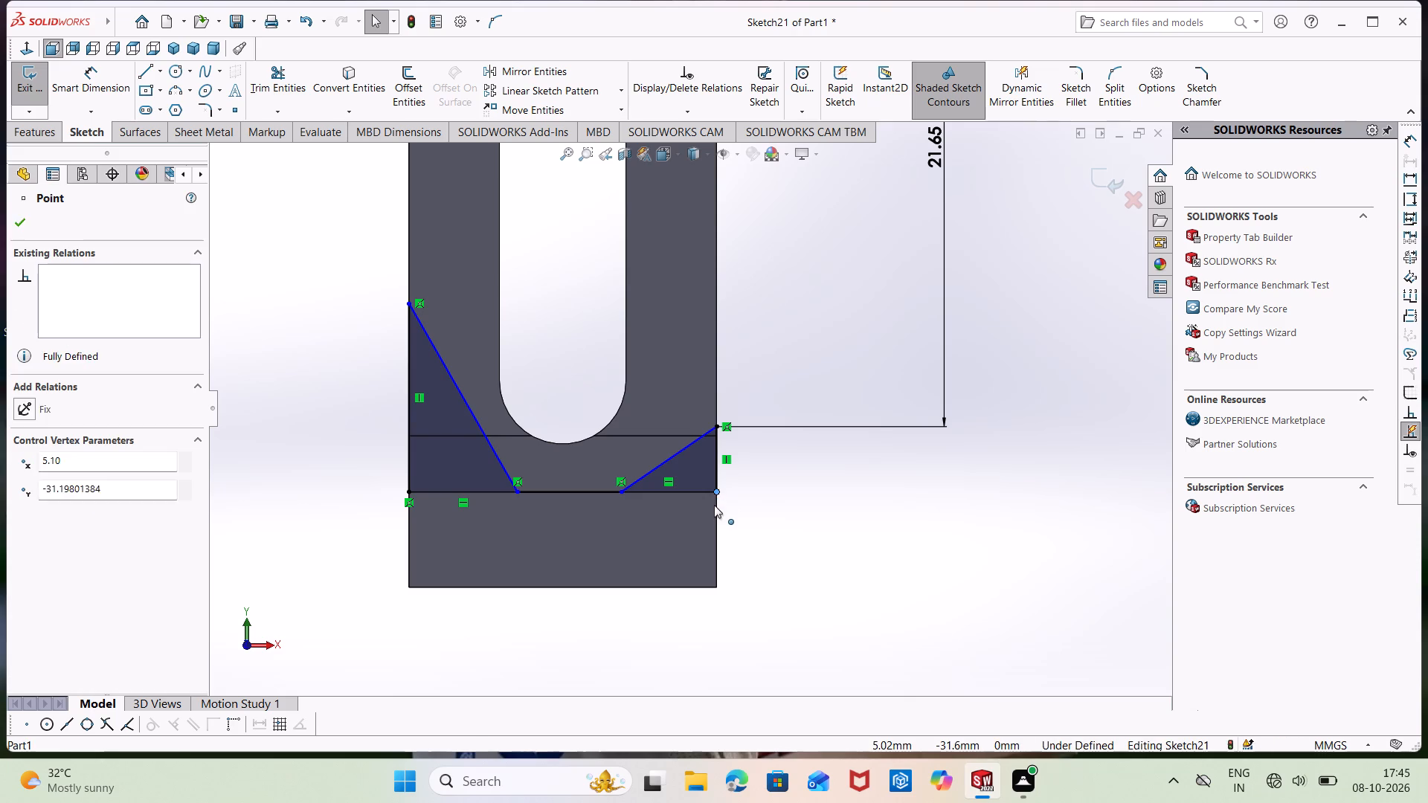
left_click_drag(714, 505, 714, 523)
key("Escape")
left_click_drag(694, 493, 692, 531)
key("Escape")
right_click(732, 488)
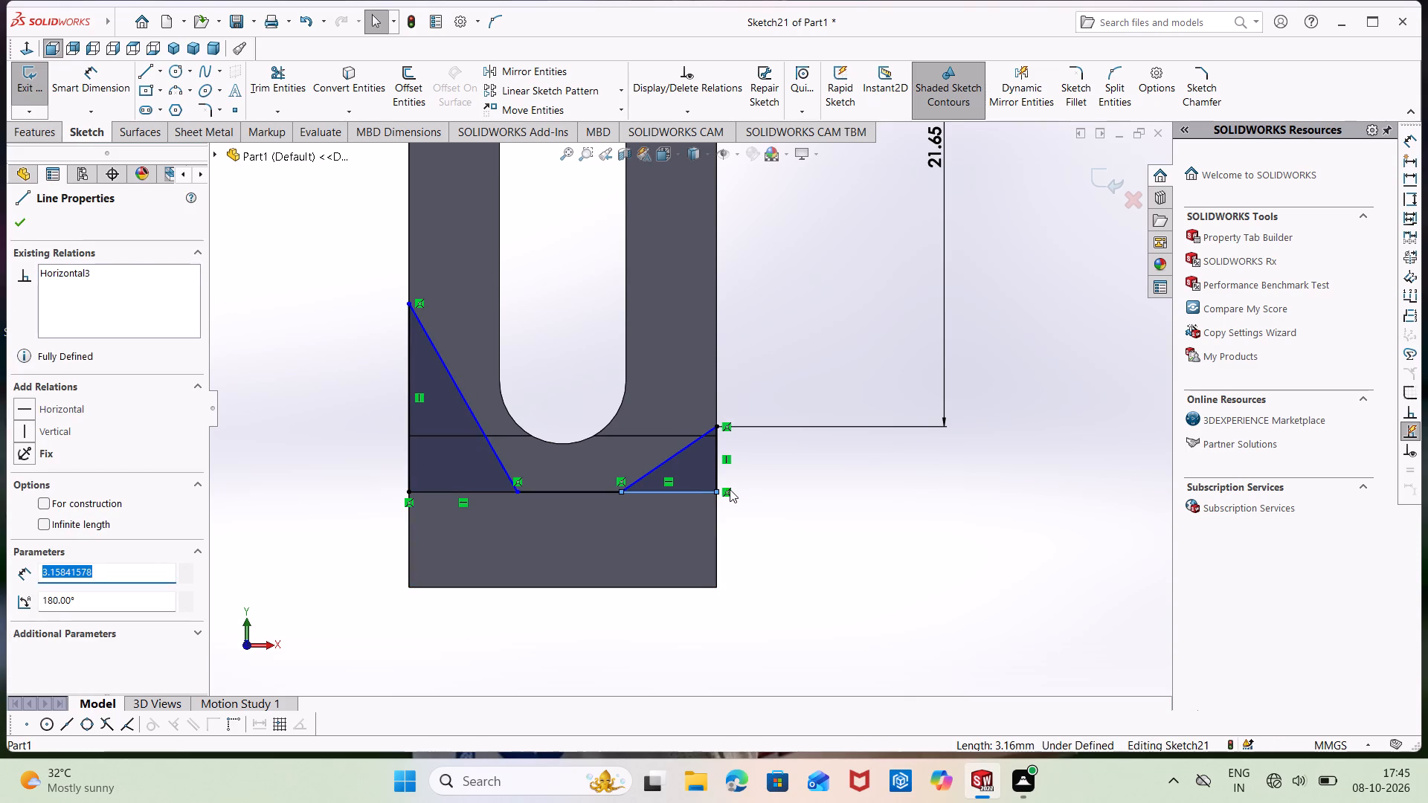
left_click(783, 686)
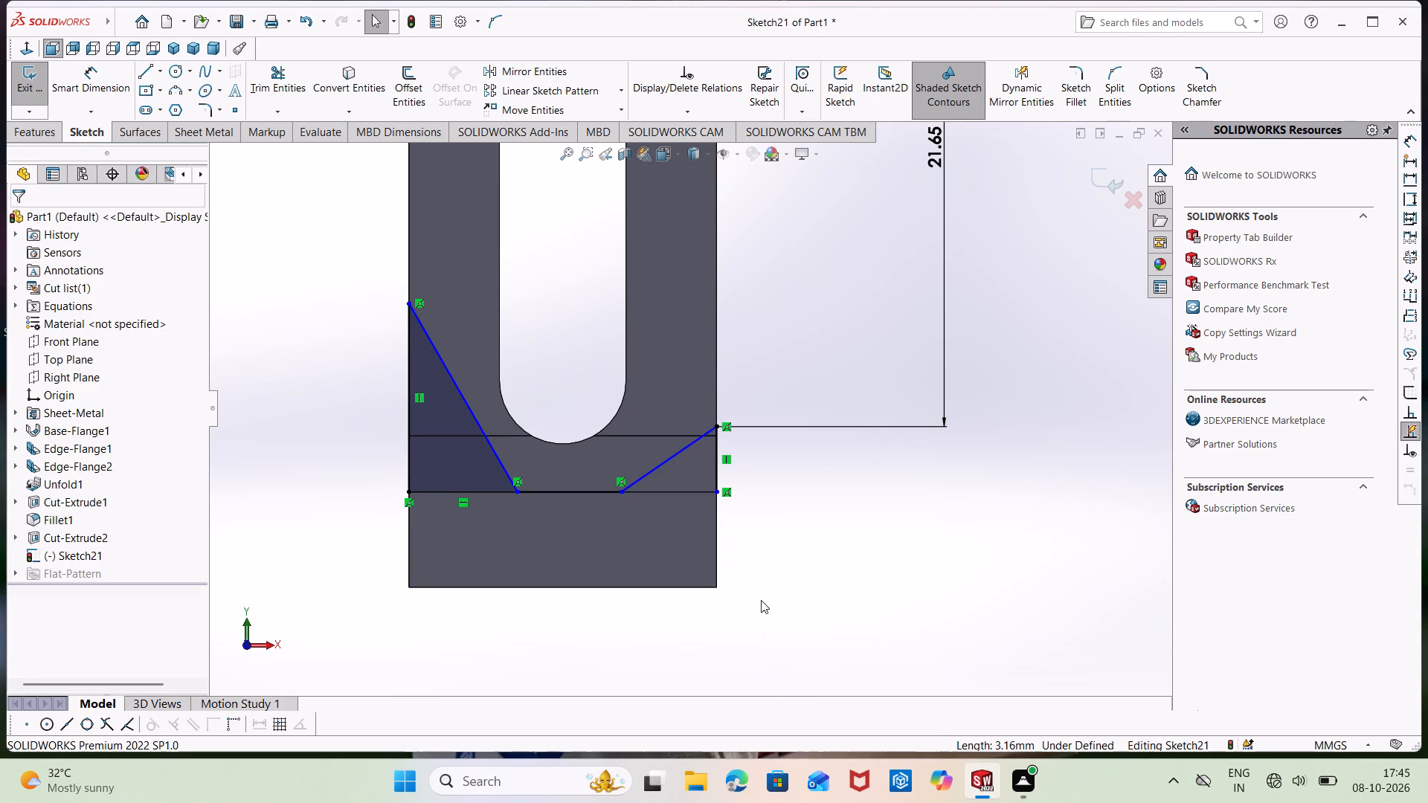
right_click(722, 491)
left_click(762, 689)
Stretch the right vertical line's lower endpoint down the side edge past the bend line, making the line about 3.3 mm long.
left_click_drag(716, 493, 721, 525)
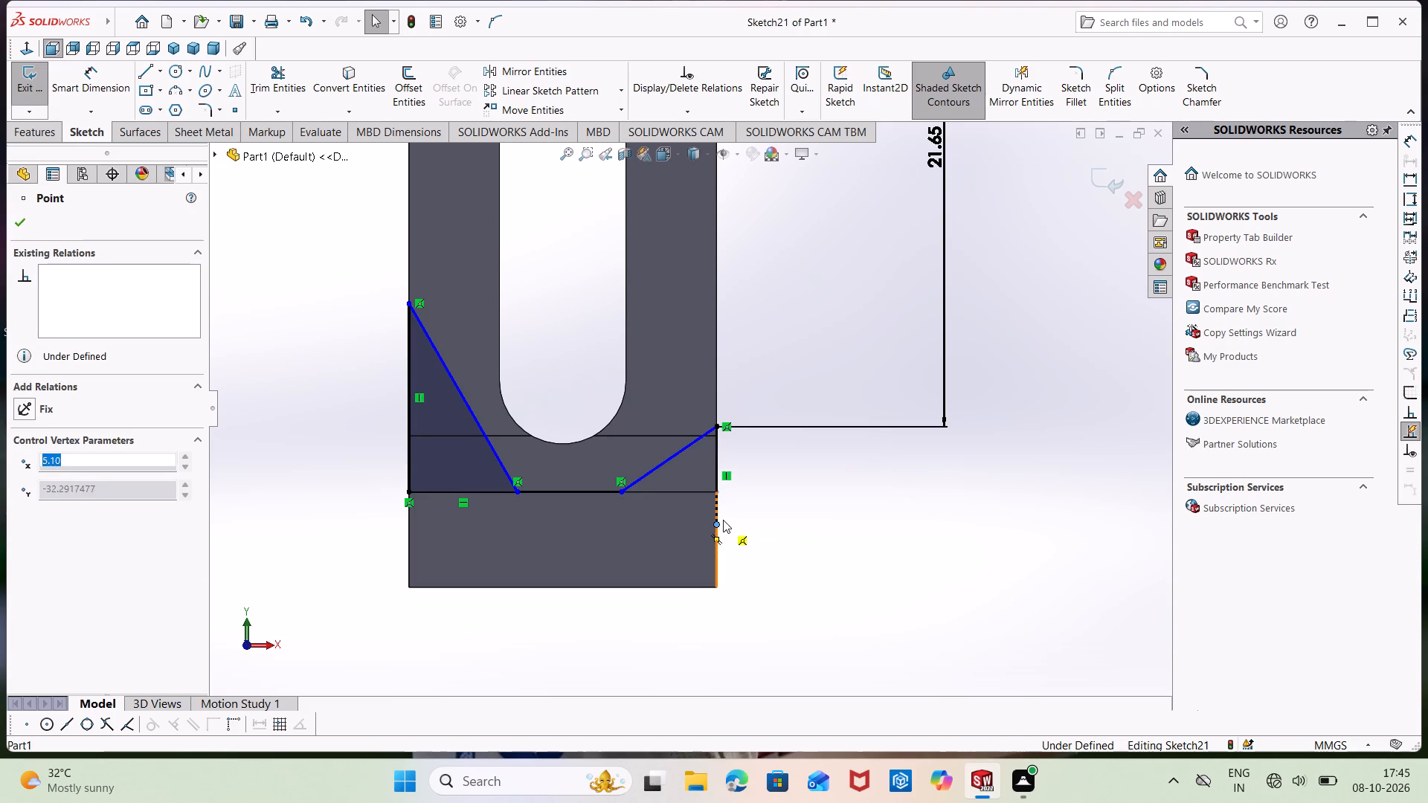
left_click(723, 520)
key("Escape")
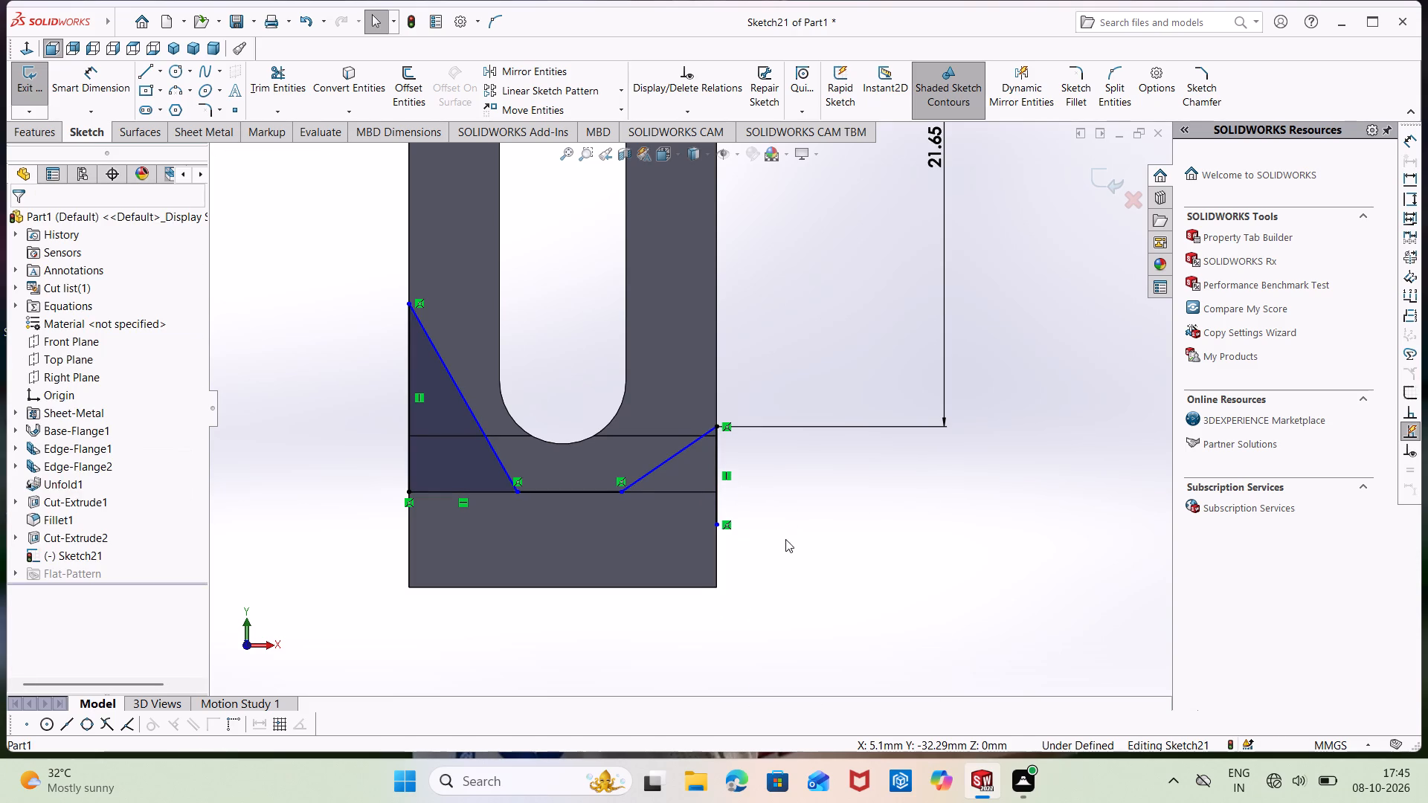
Dimension the right vertical line between its two endpoints as 3.35 mm.
right_click_drag(835, 606, 819, 477)
left_click(717, 422)
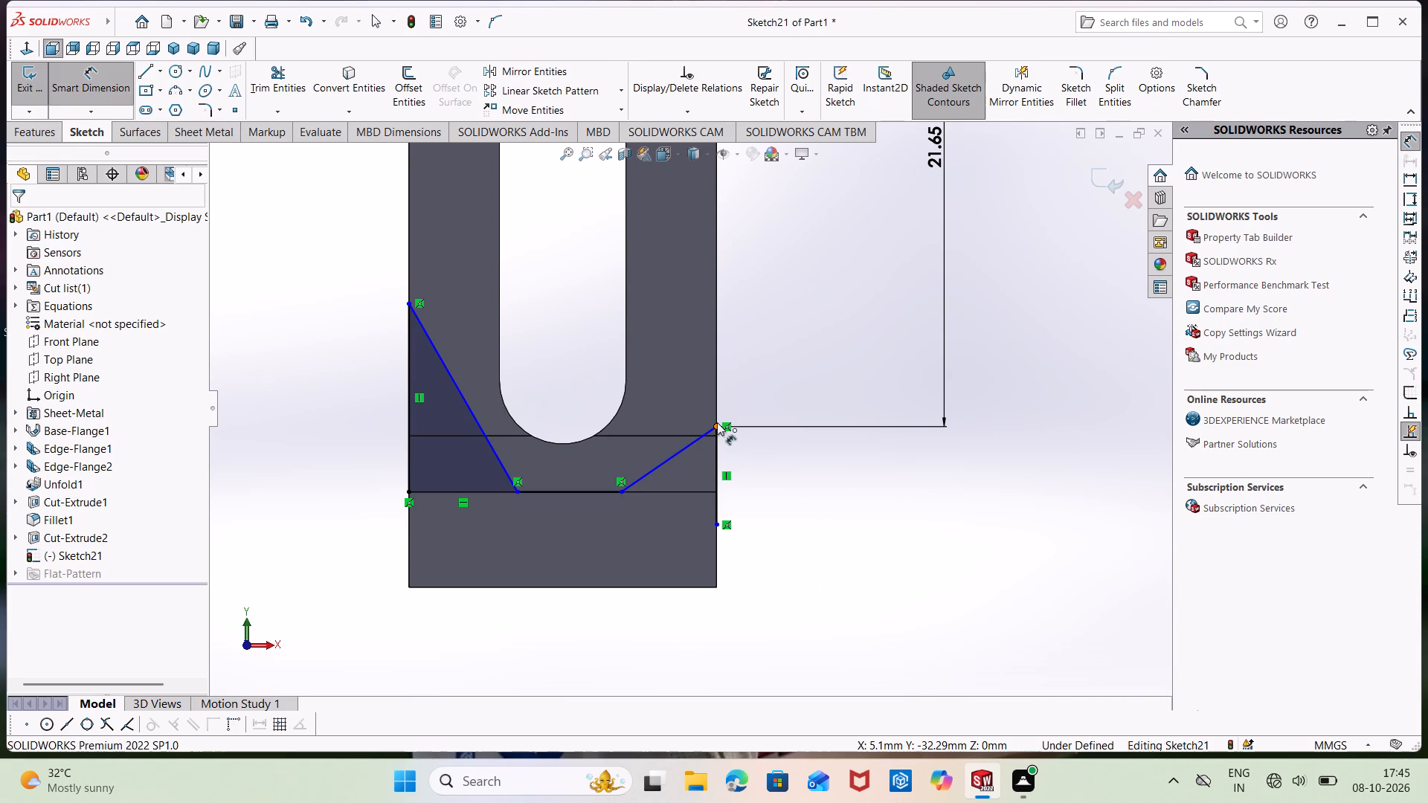
left_click(719, 523)
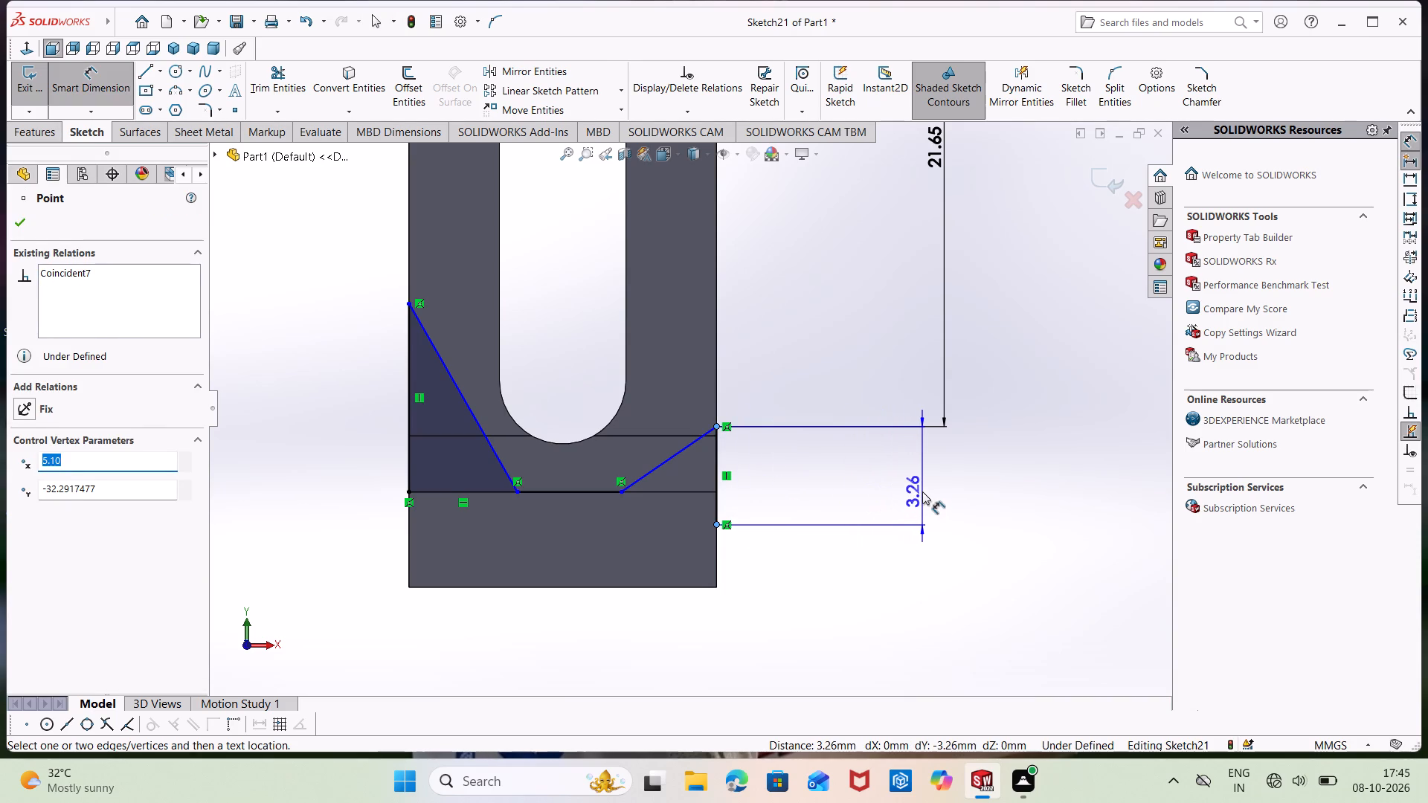
left_click(922, 491)
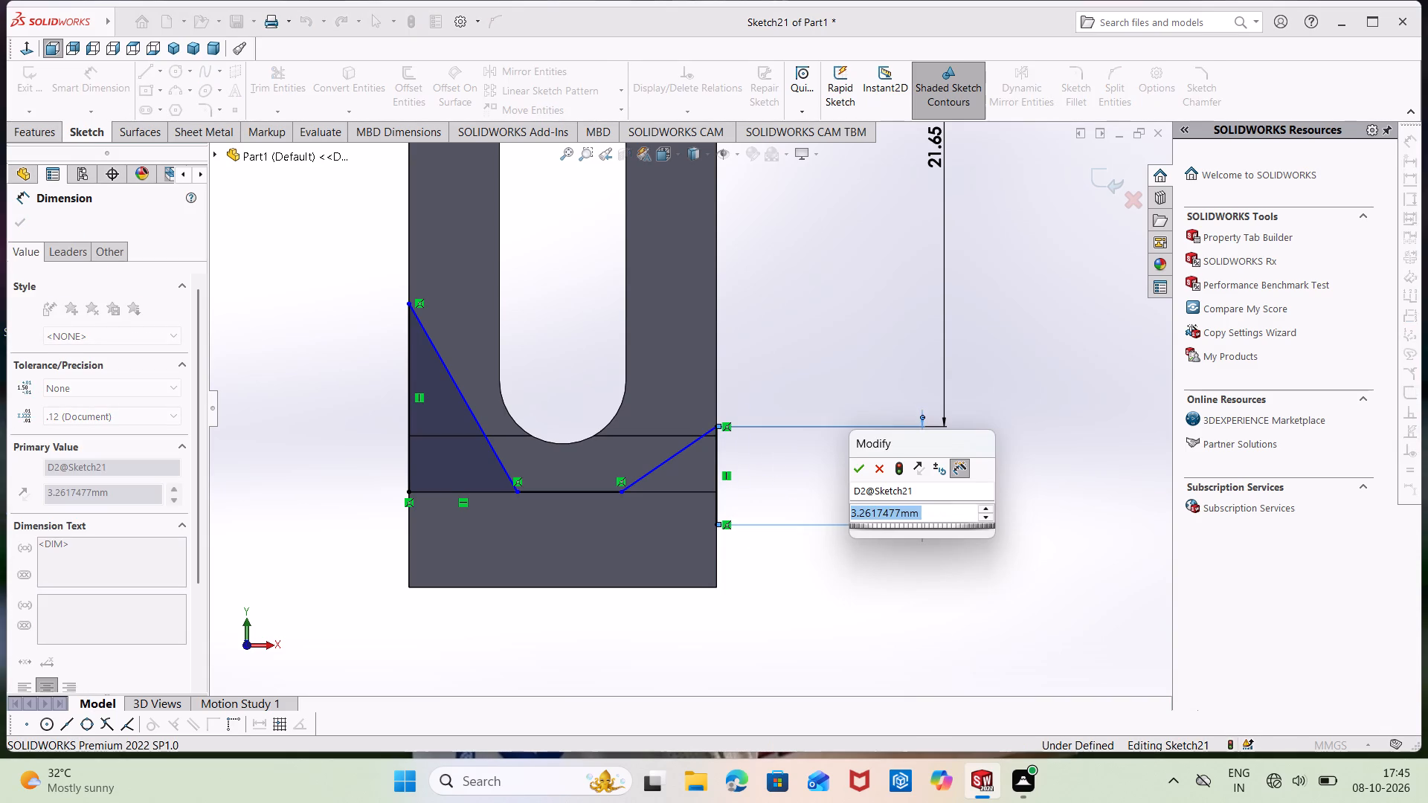
key("BackSpace")
type("3.35")
key("Return")
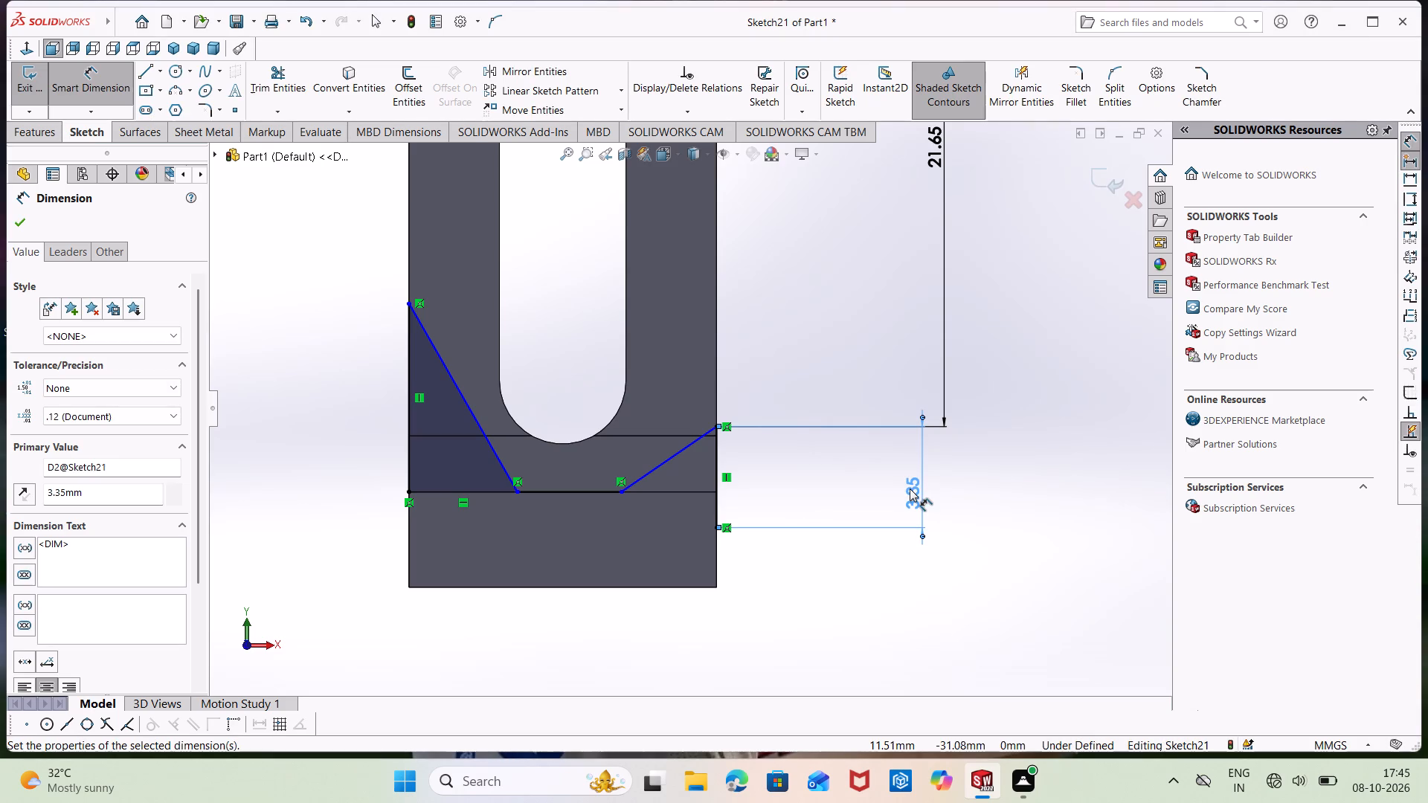
left_click(1015, 437)
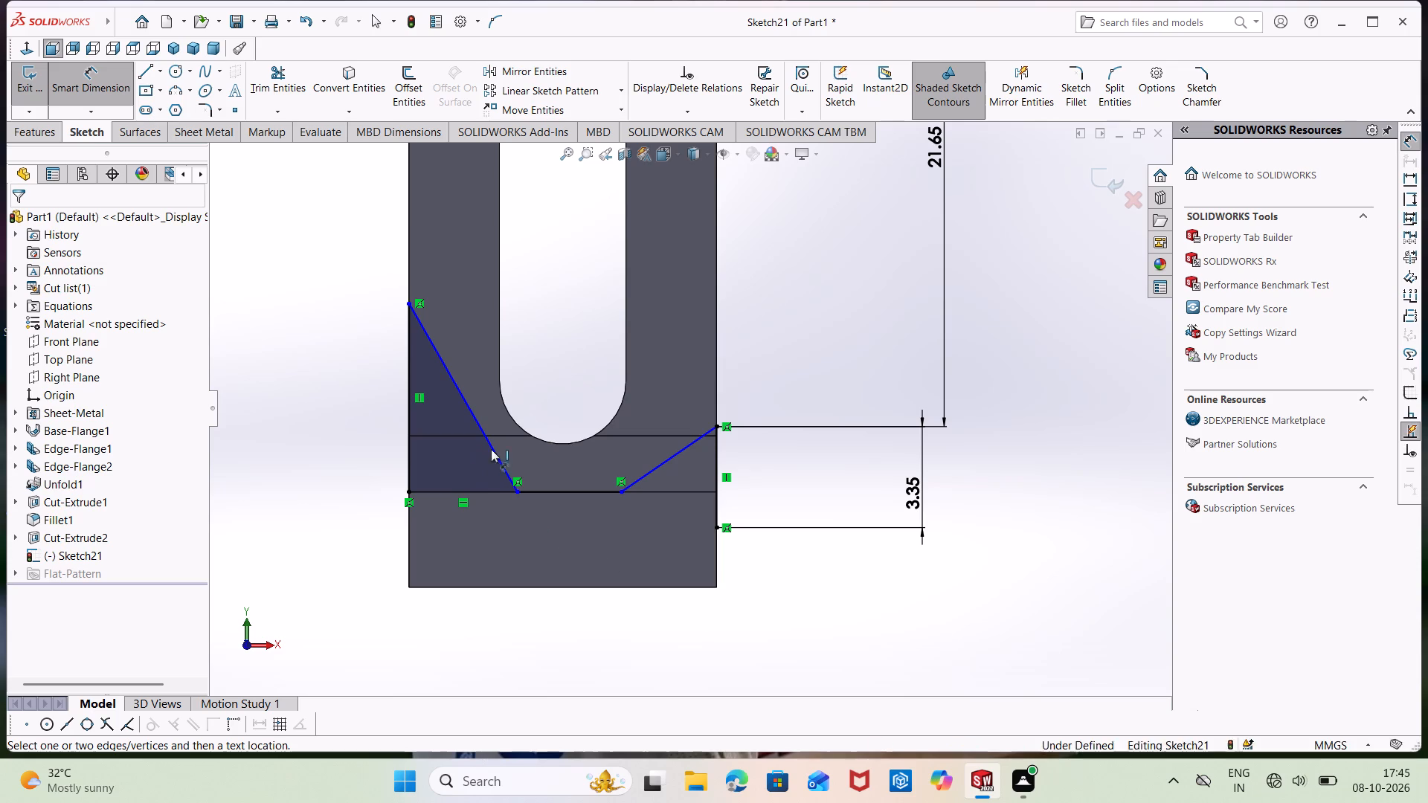
Delete the coincident relation tying the left triangle's top vertex to the body's left side edge.
left_click(424, 297)
left_click(419, 302)
right_click(419, 302)
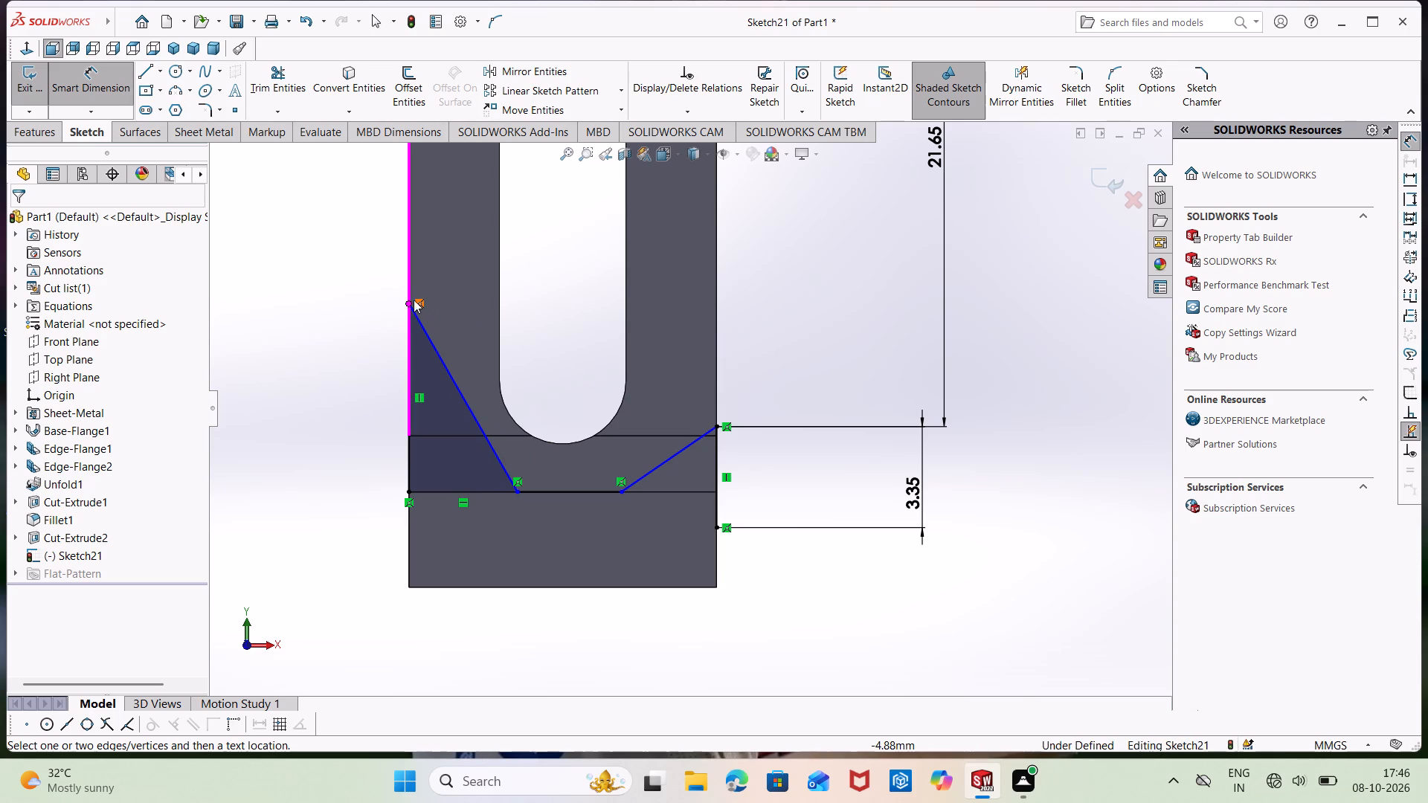
left_click_drag(409, 302, 411, 338)
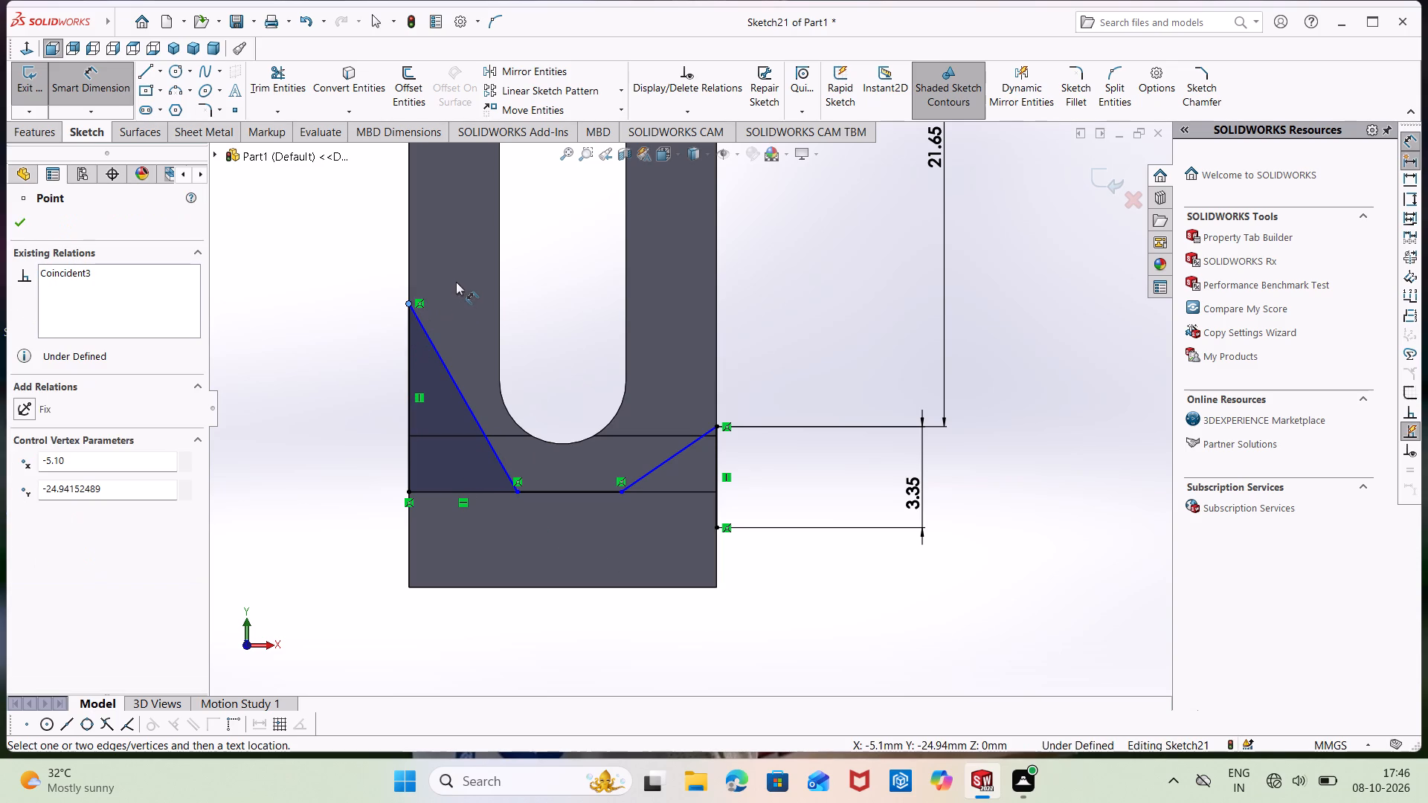
key("Escape")
key("Escape")
left_click(416, 306)
right_click(418, 302)
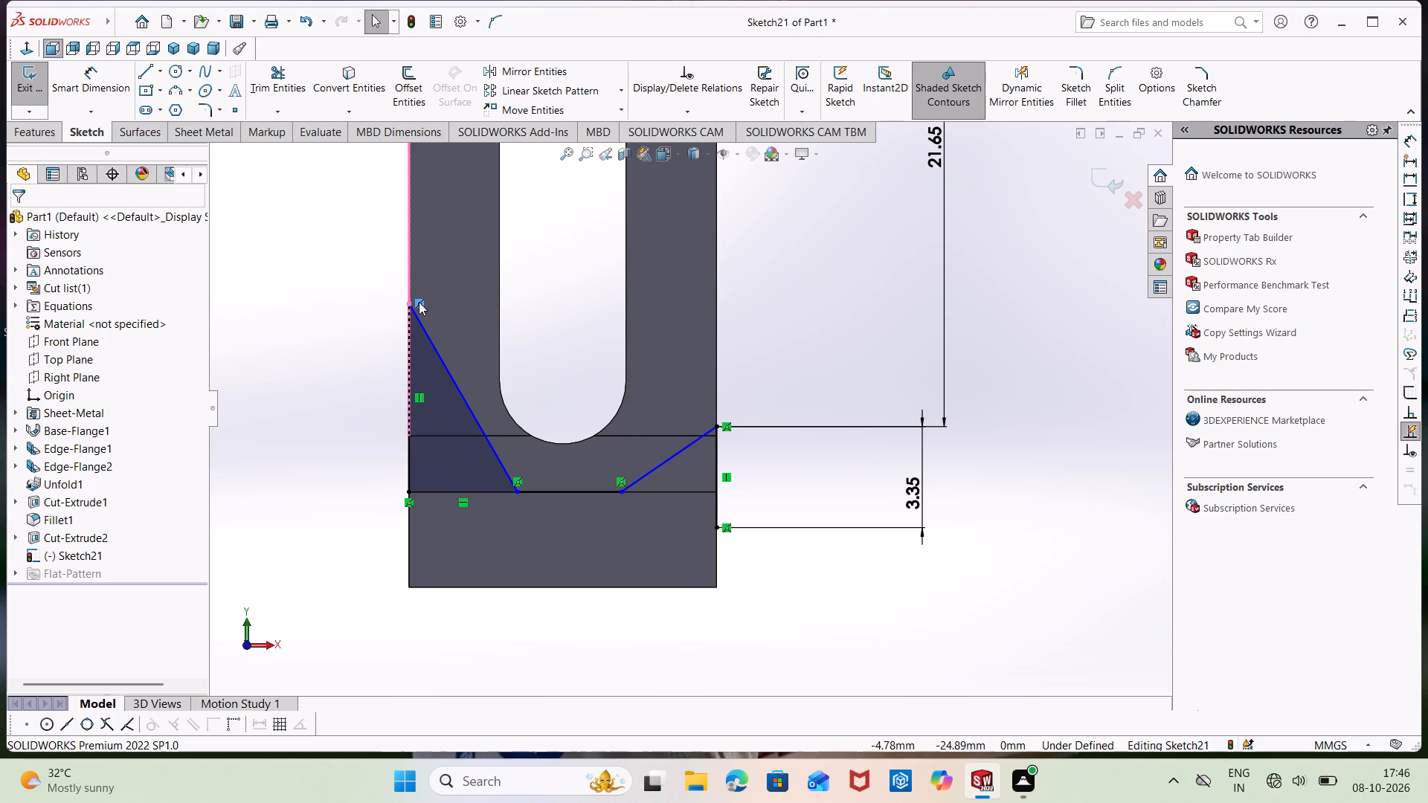
left_click(443, 498)
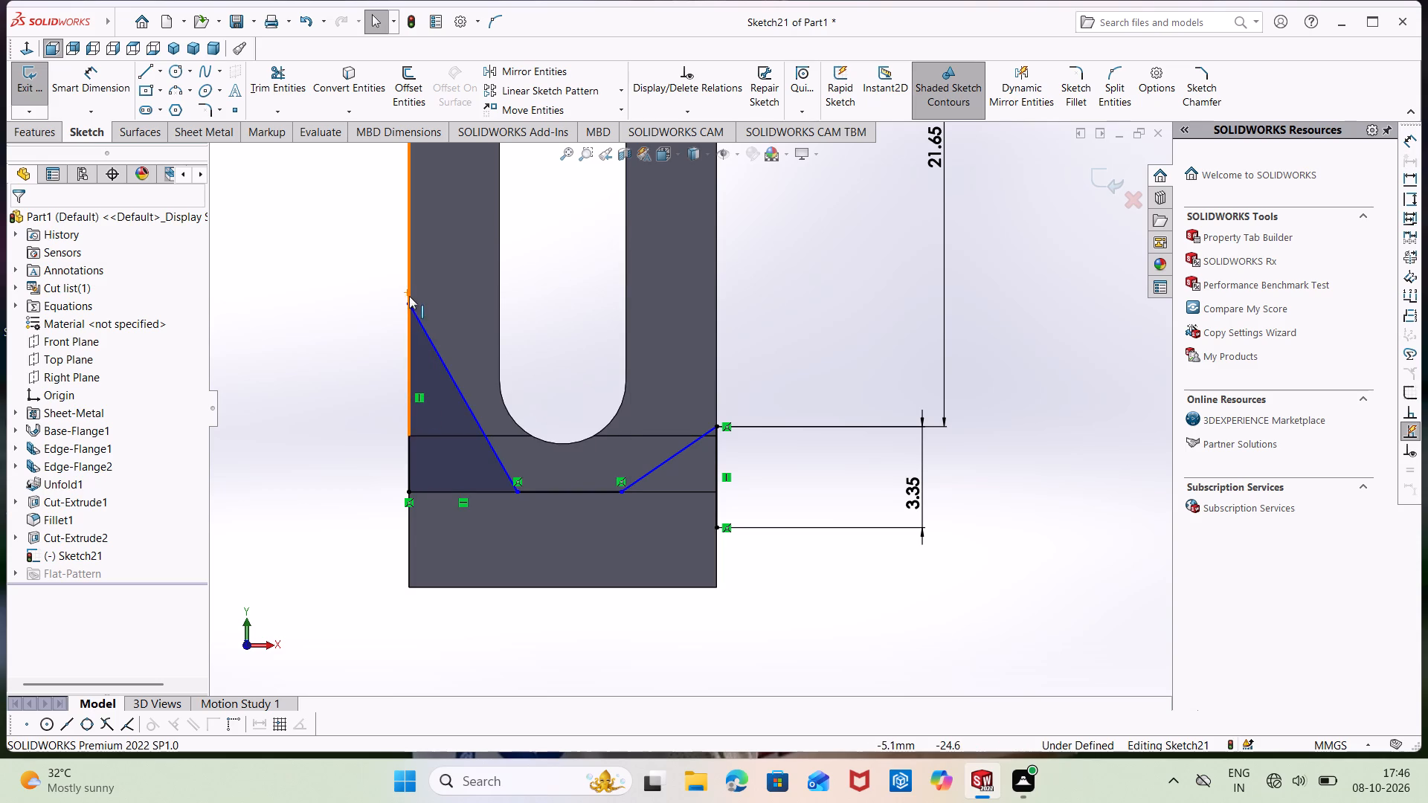
Move the left triangle's top vertex down the side edge to about 2.6 mm above the lower bend line.
left_click_drag(408, 304, 418, 416)
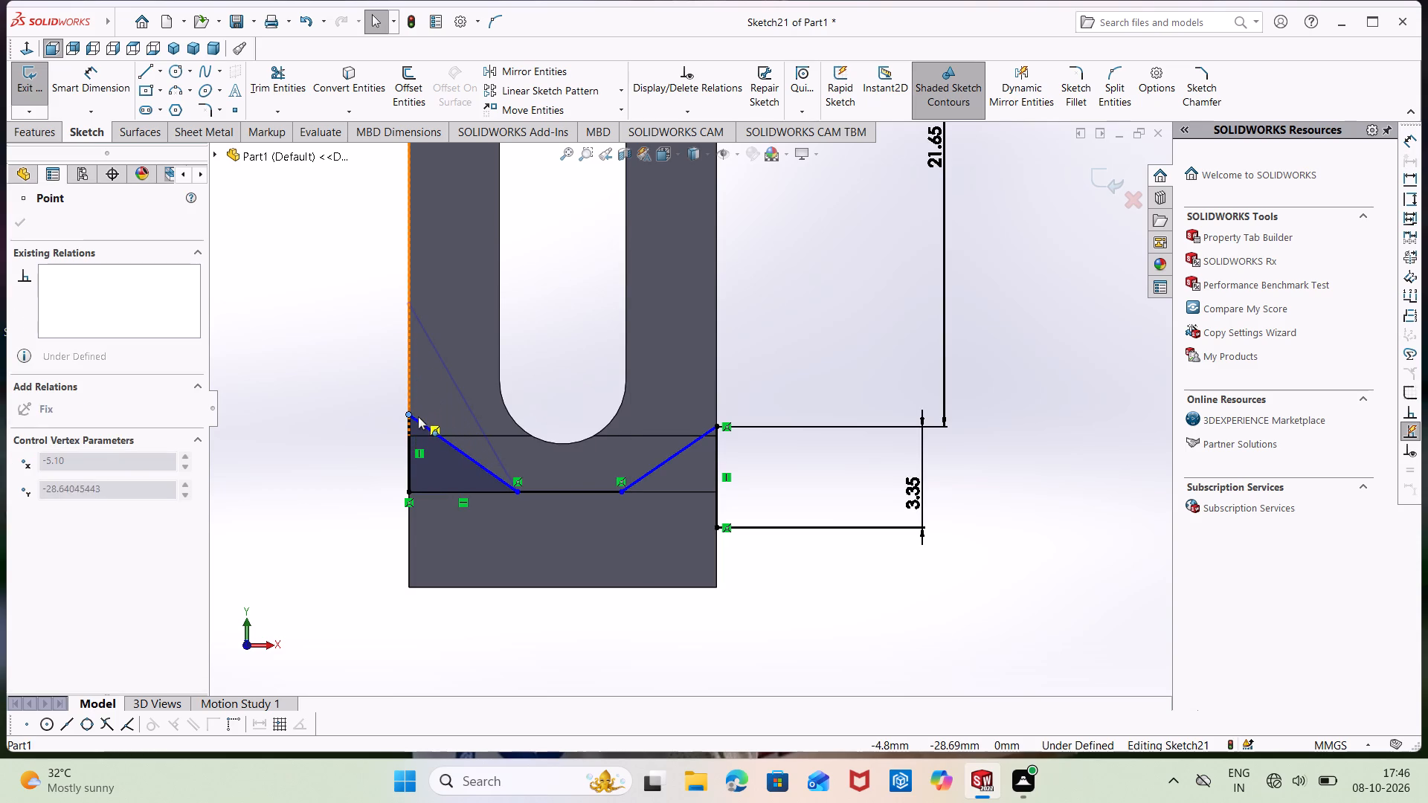
Move the left triangle's top vertex along the body's side edge to about 2.4 mm above the lower bend line.
left_click_drag(418, 416, 420, 421)
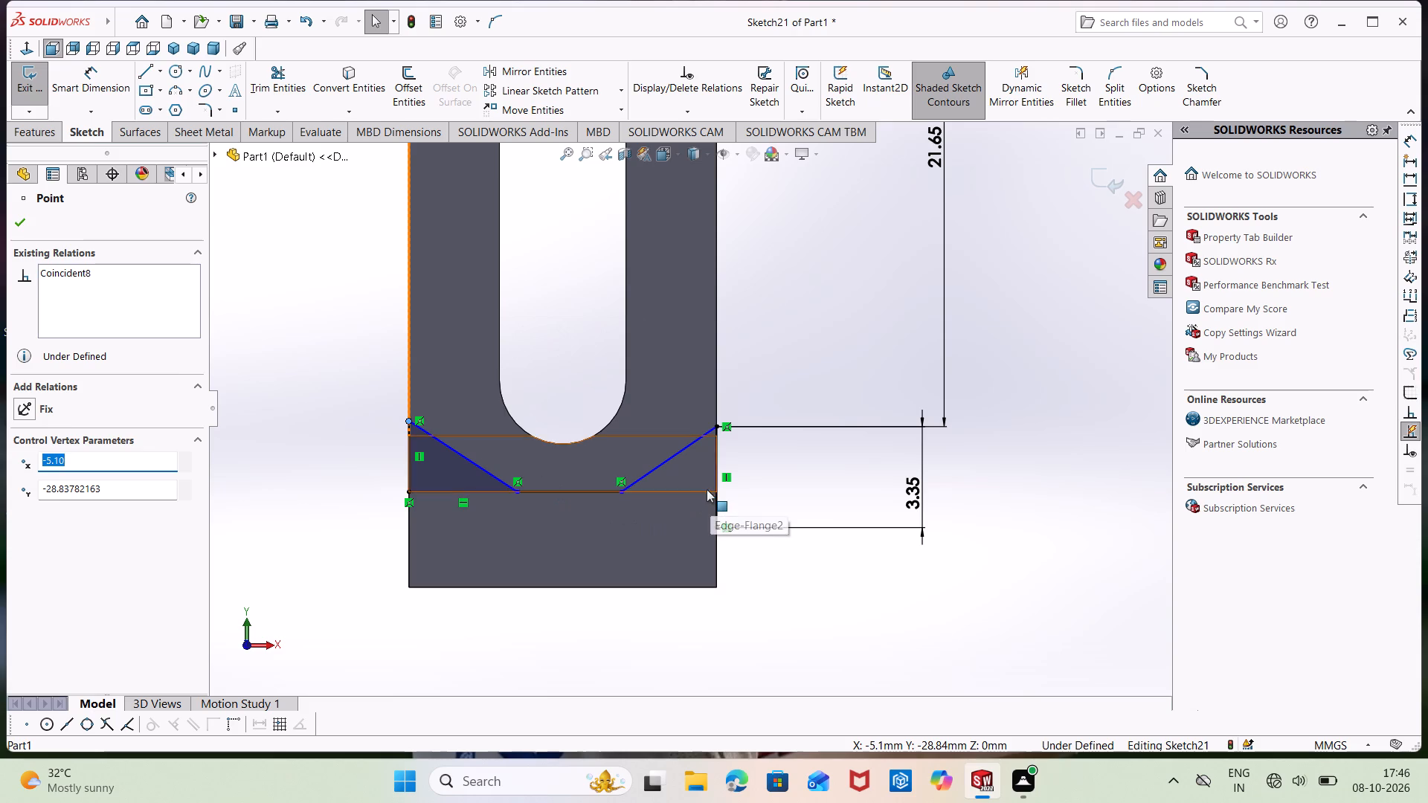
key("Escape")
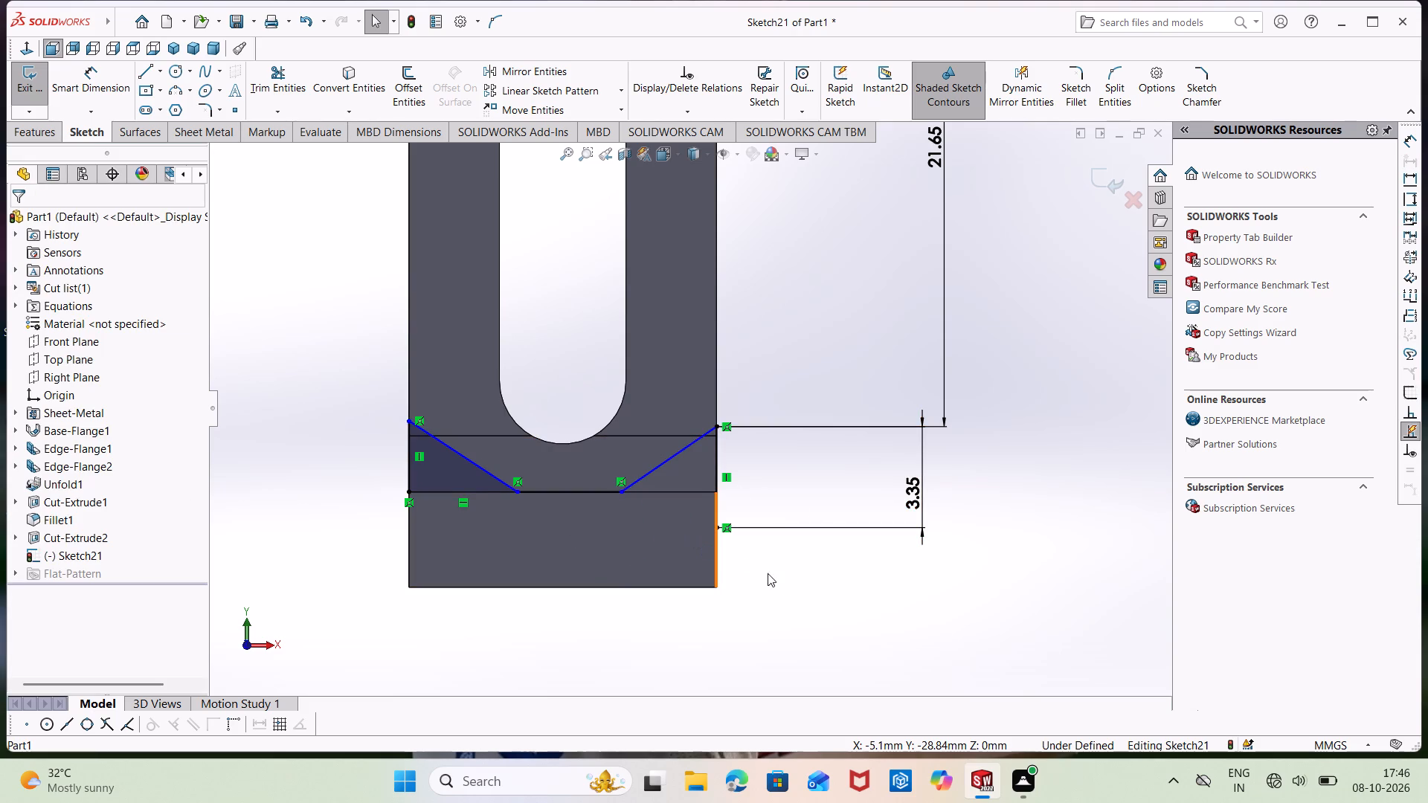
right_click_drag(788, 586, 780, 574)
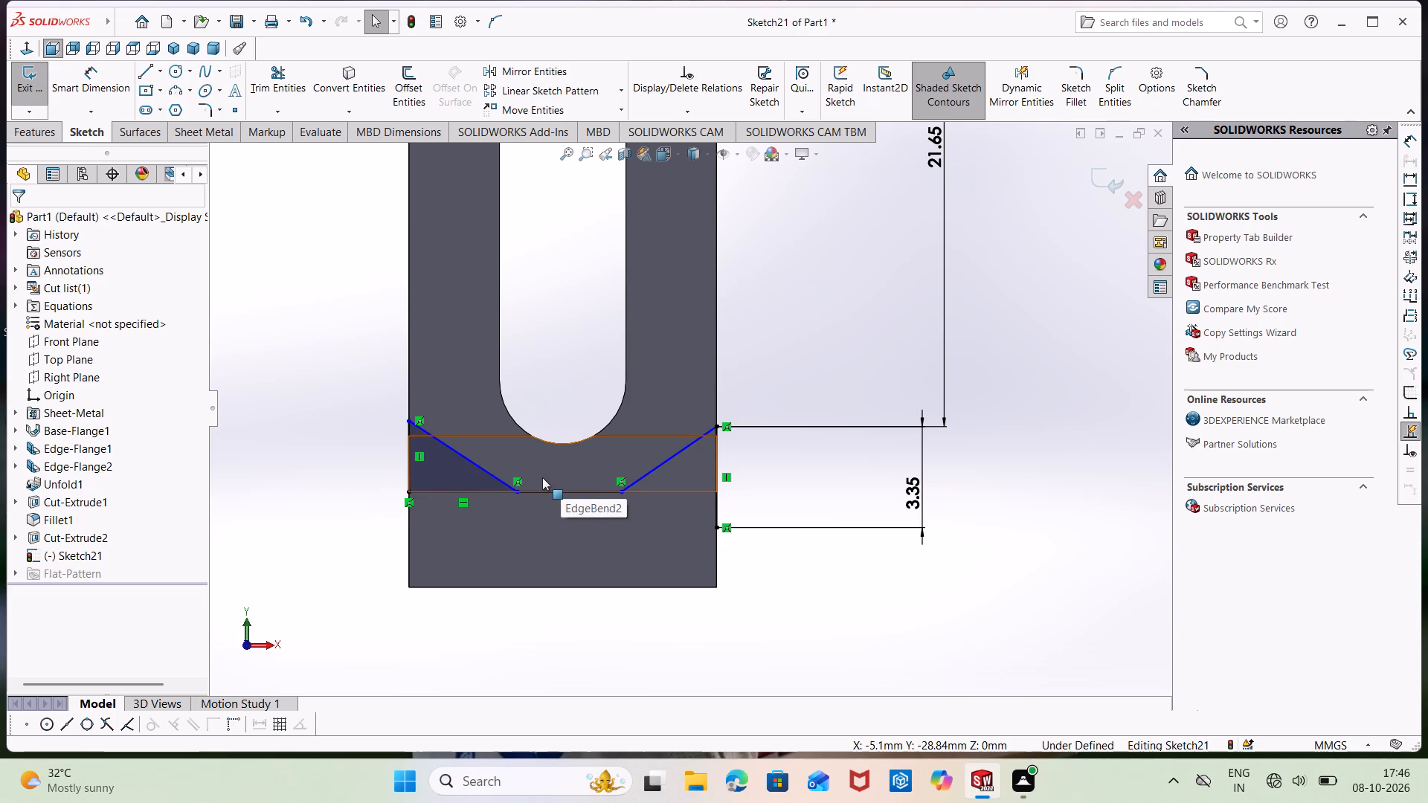
Slide the right slanted line's lower endpoint outward along the lower bend line and delete its coincident relation to that line.
left_click(620, 476)
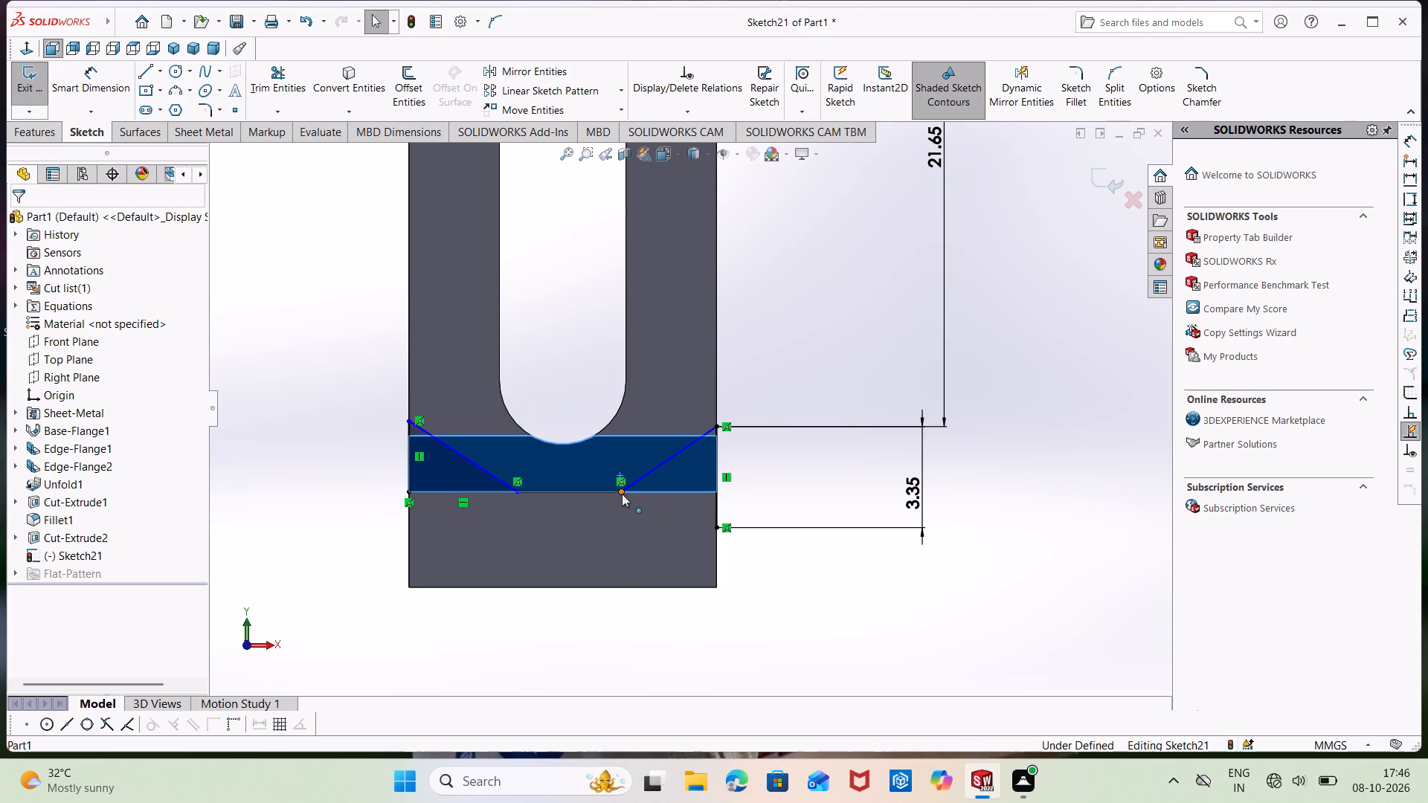
left_click_drag(621, 493, 658, 529)
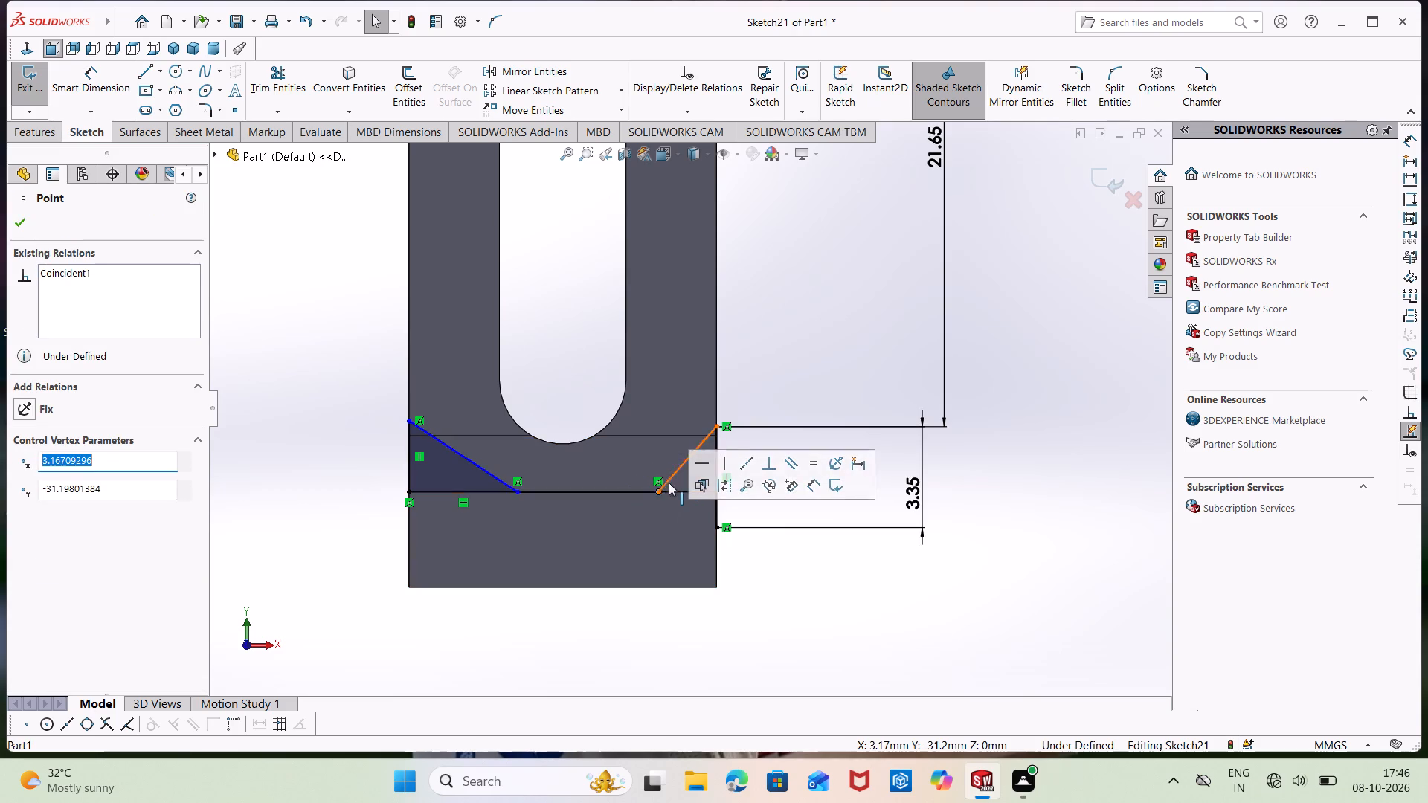
left_click(657, 481)
right_click(657, 481)
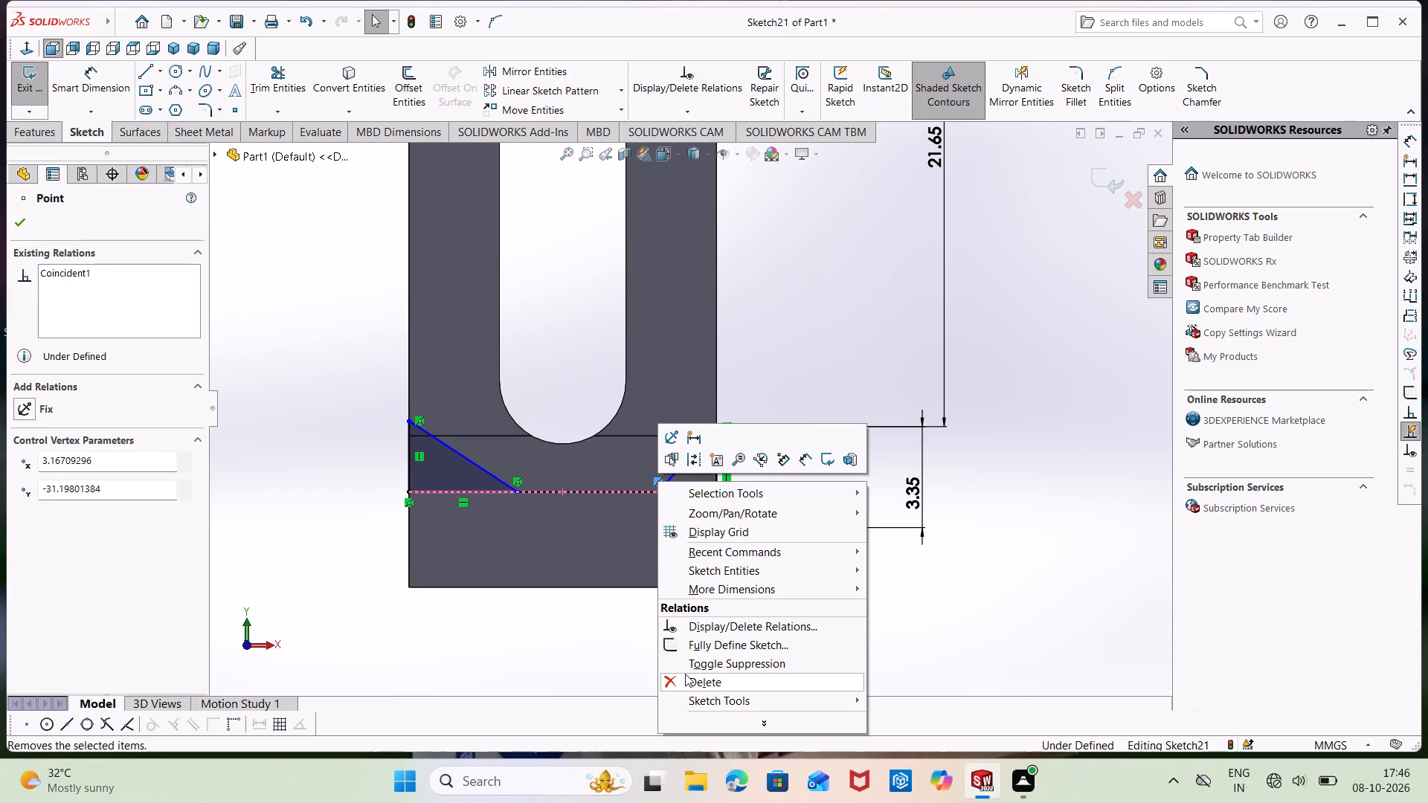
left_click(690, 680)
Move the right slanted line's lower endpoint to about 1.2 mm below the bend line, level with the right vertical line's lower endpoint.
left_click_drag(657, 491, 658, 515)
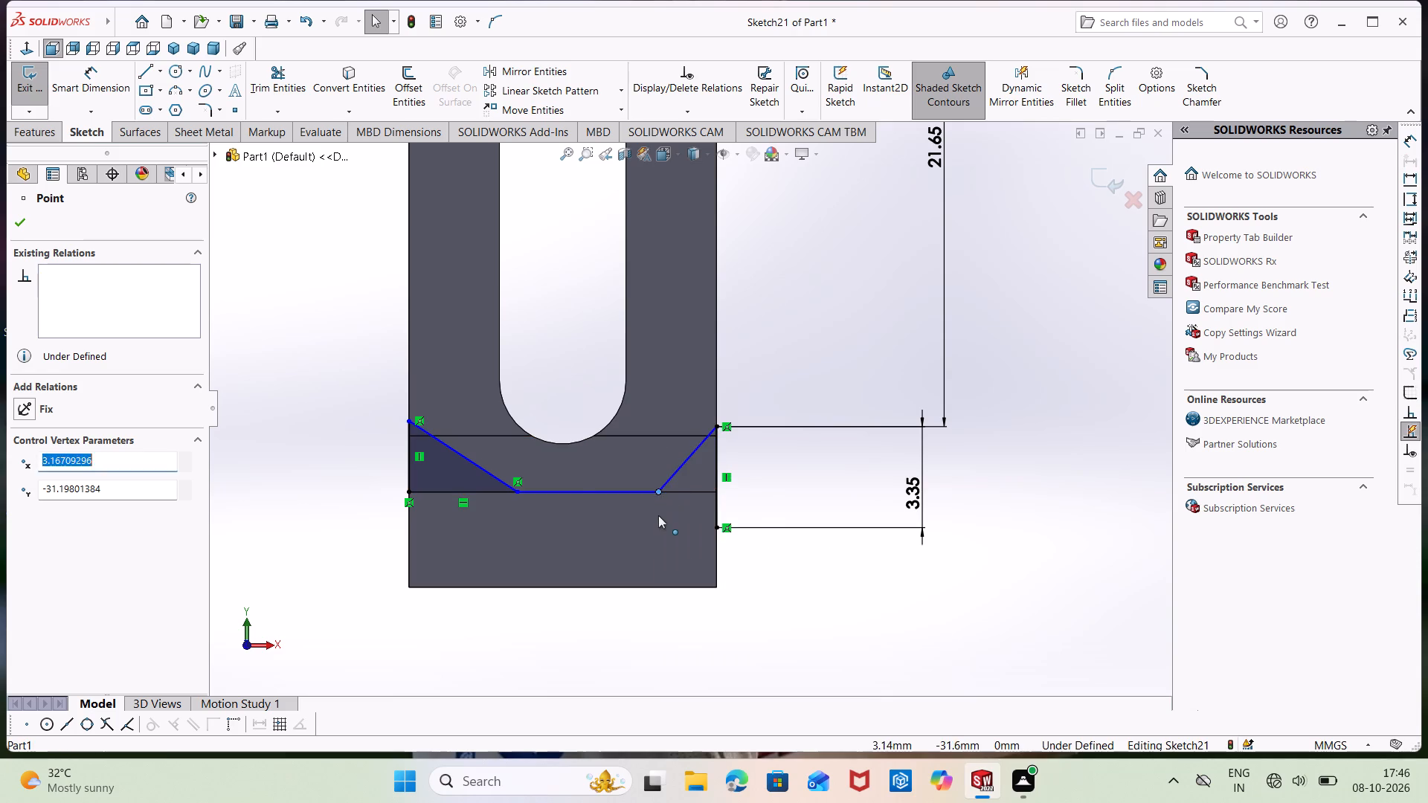
left_click_drag(658, 515, 677, 535)
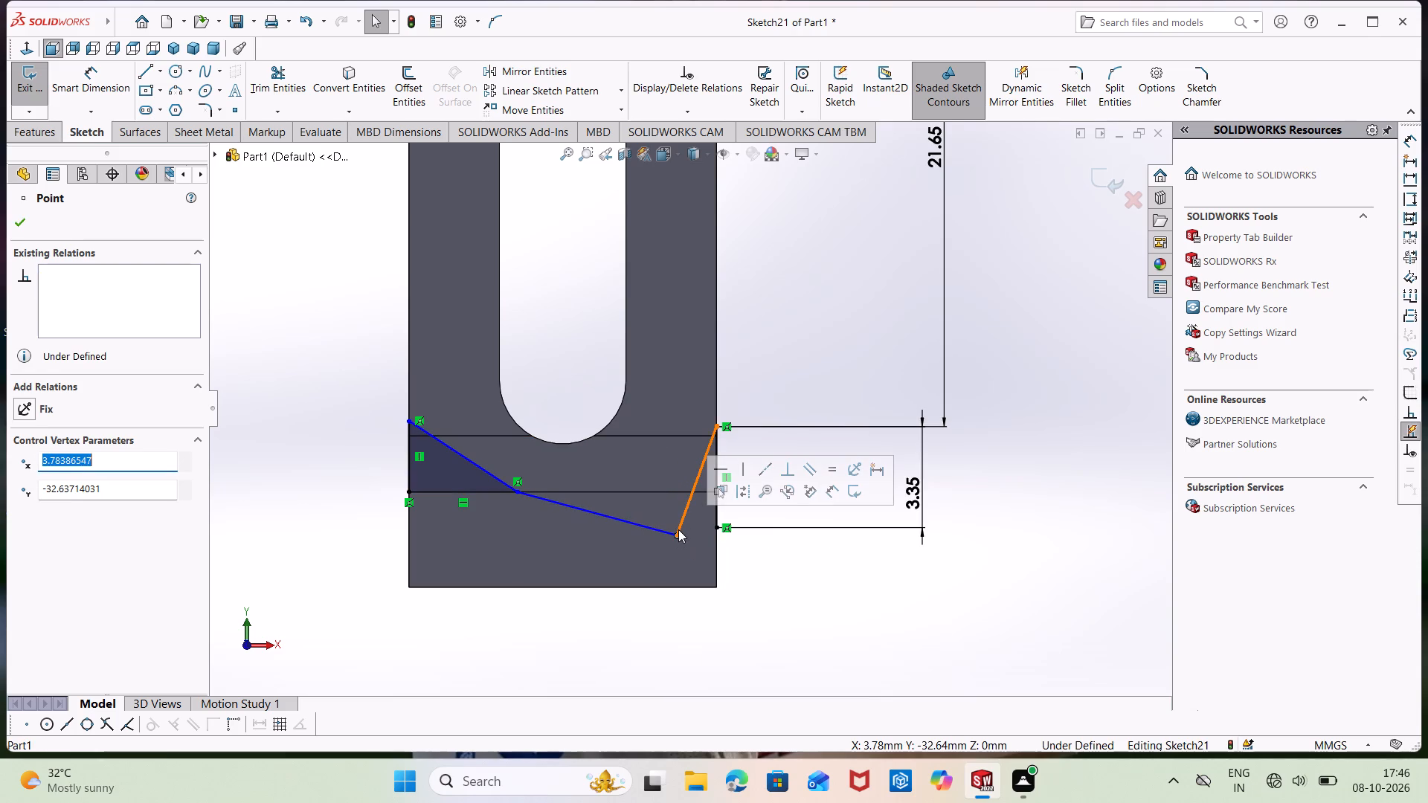
left_click_drag(675, 535, 667, 532)
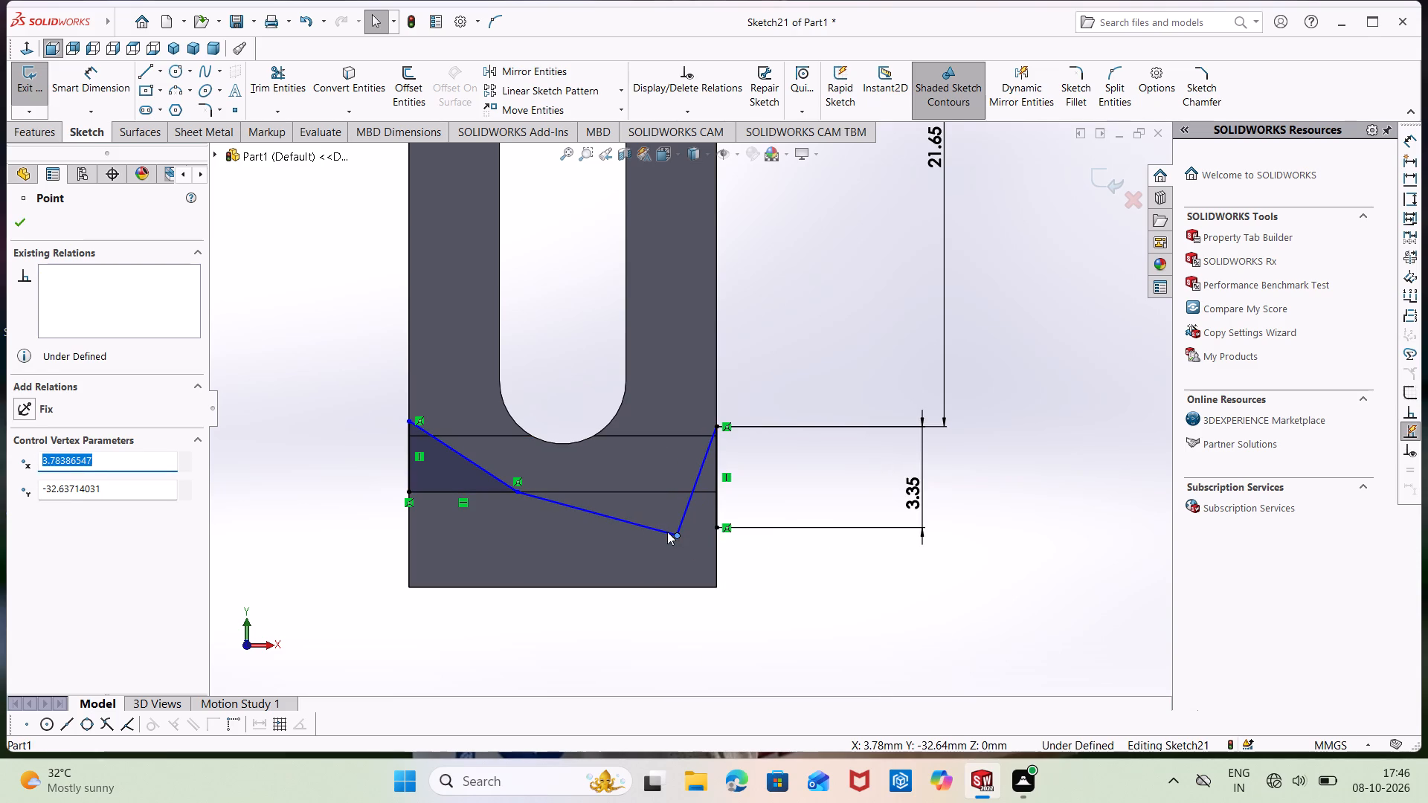
left_click_drag(667, 532, 654, 525)
Delete the line connecting the left triangle's lower inner vertex to the right slanted line's lower endpoint.
right_click(614, 517)
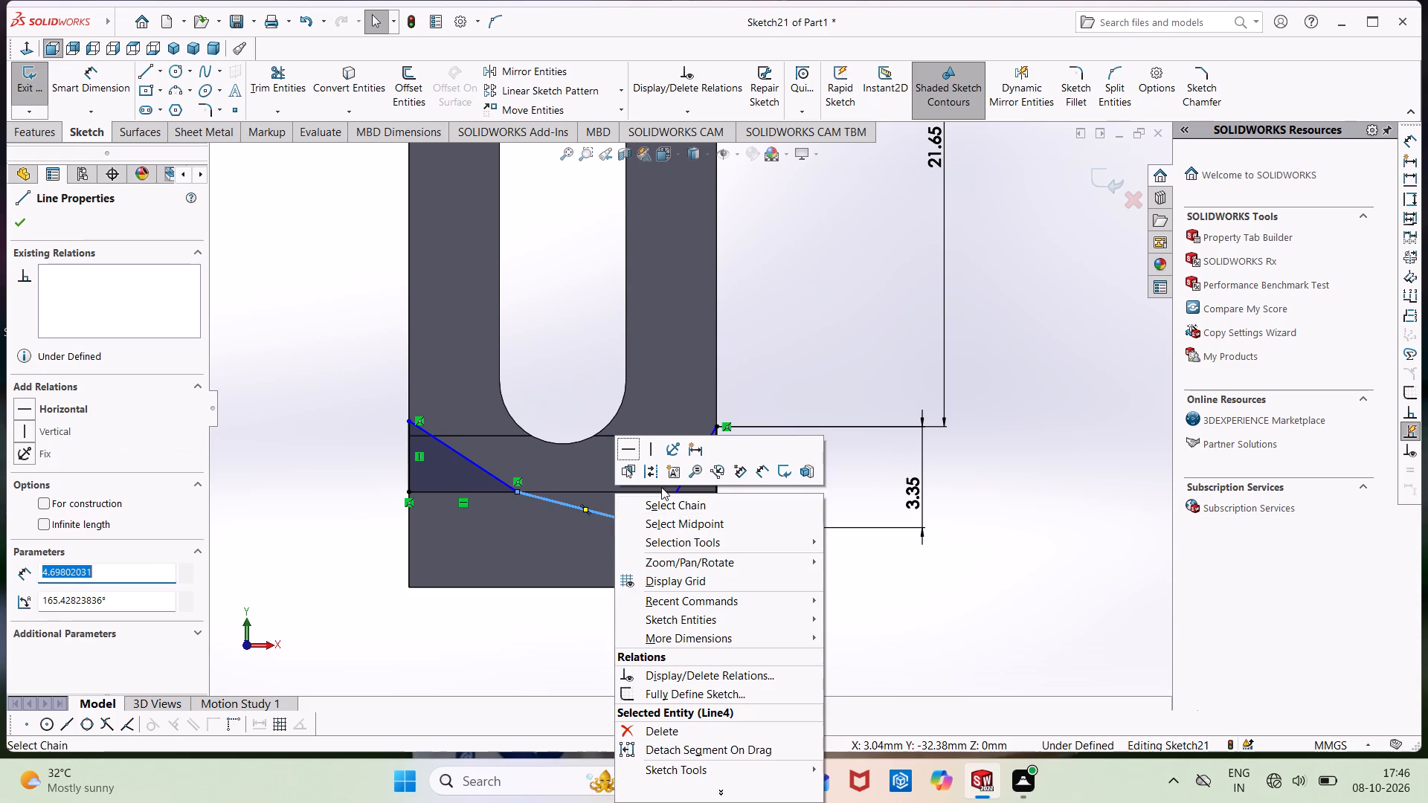
left_click(660, 729)
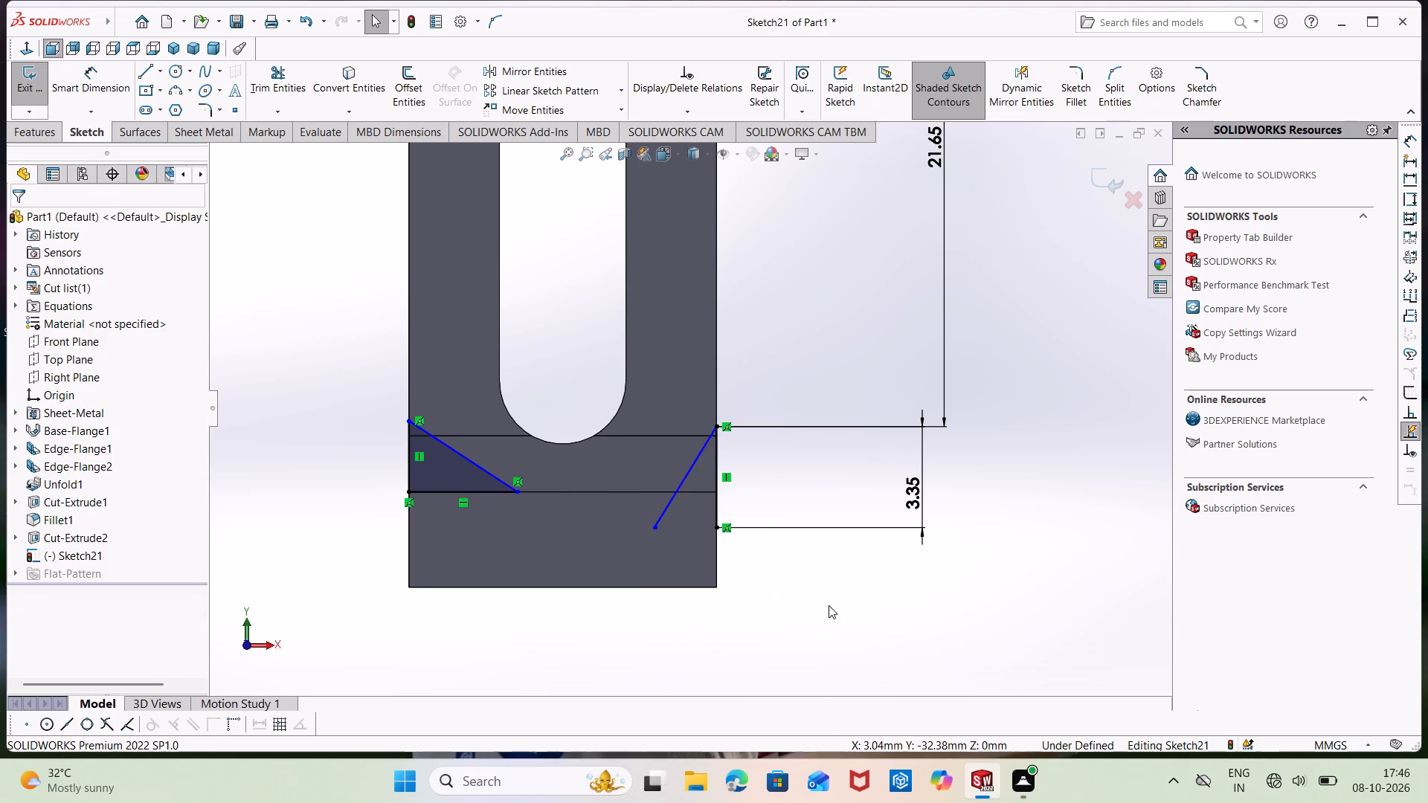
Close the right triangle with a horizontal line about 2.06 mm long from the slanted line's lower endpoint to the vertical line's lower endpoint.
right_click_drag(917, 633, 846, 581)
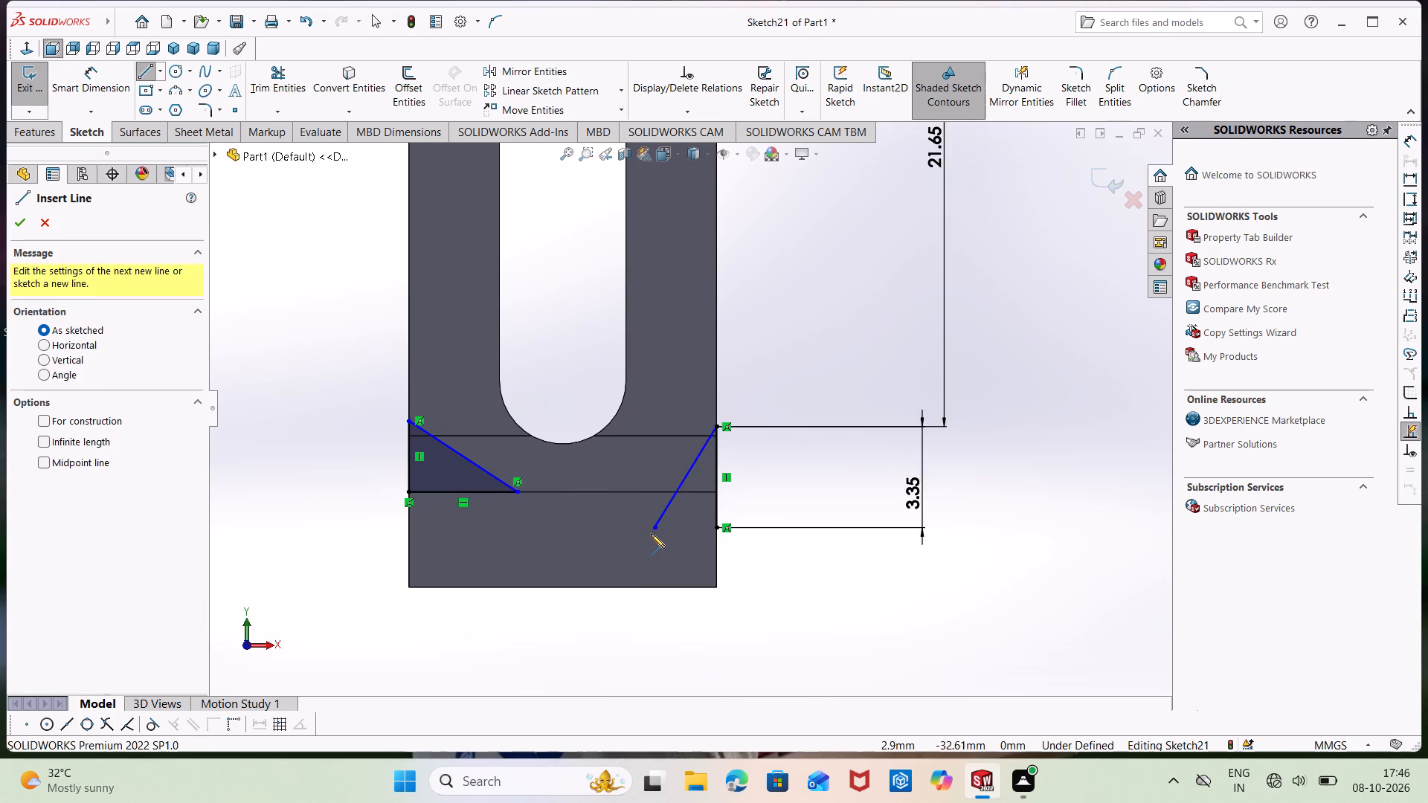
left_click(654, 527)
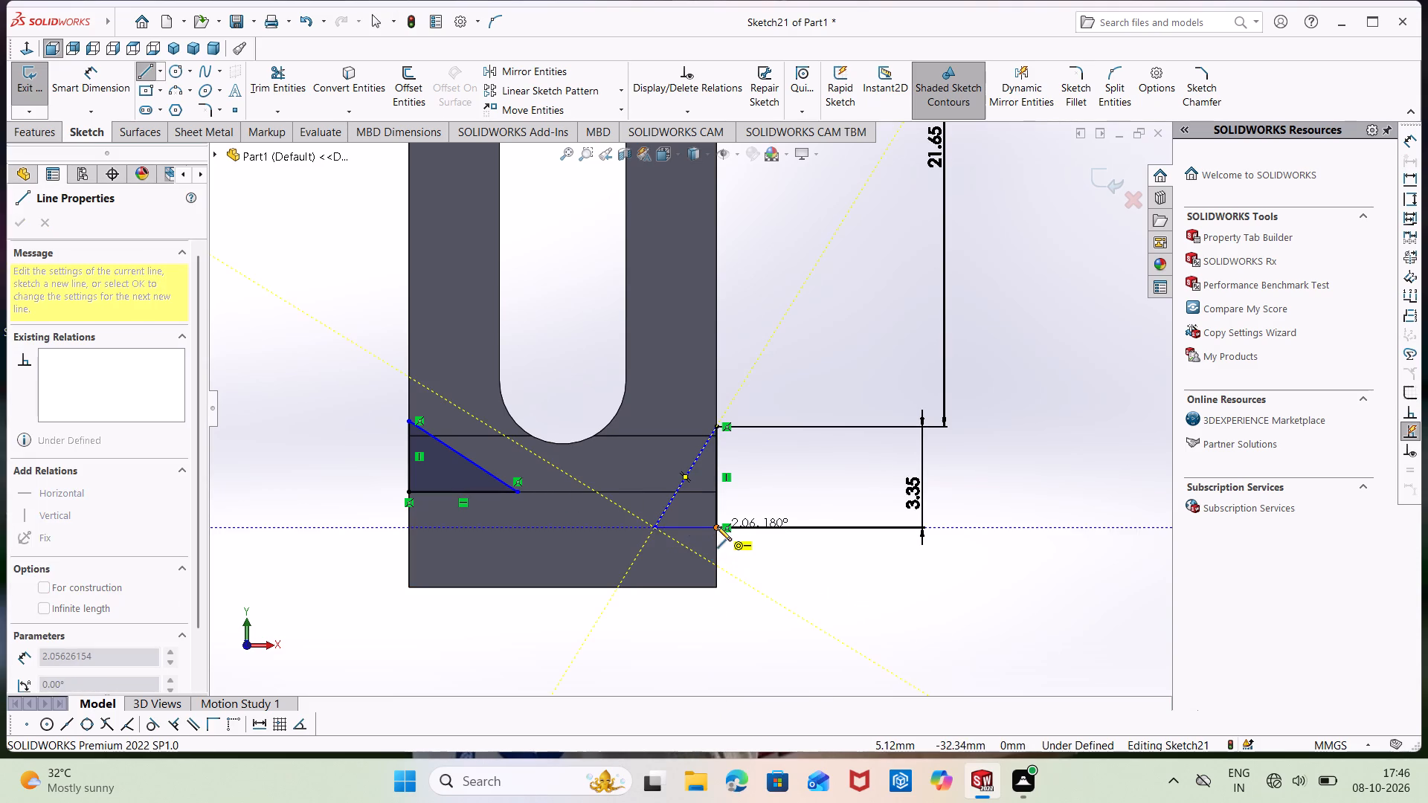
left_click(717, 526)
key("Escape")
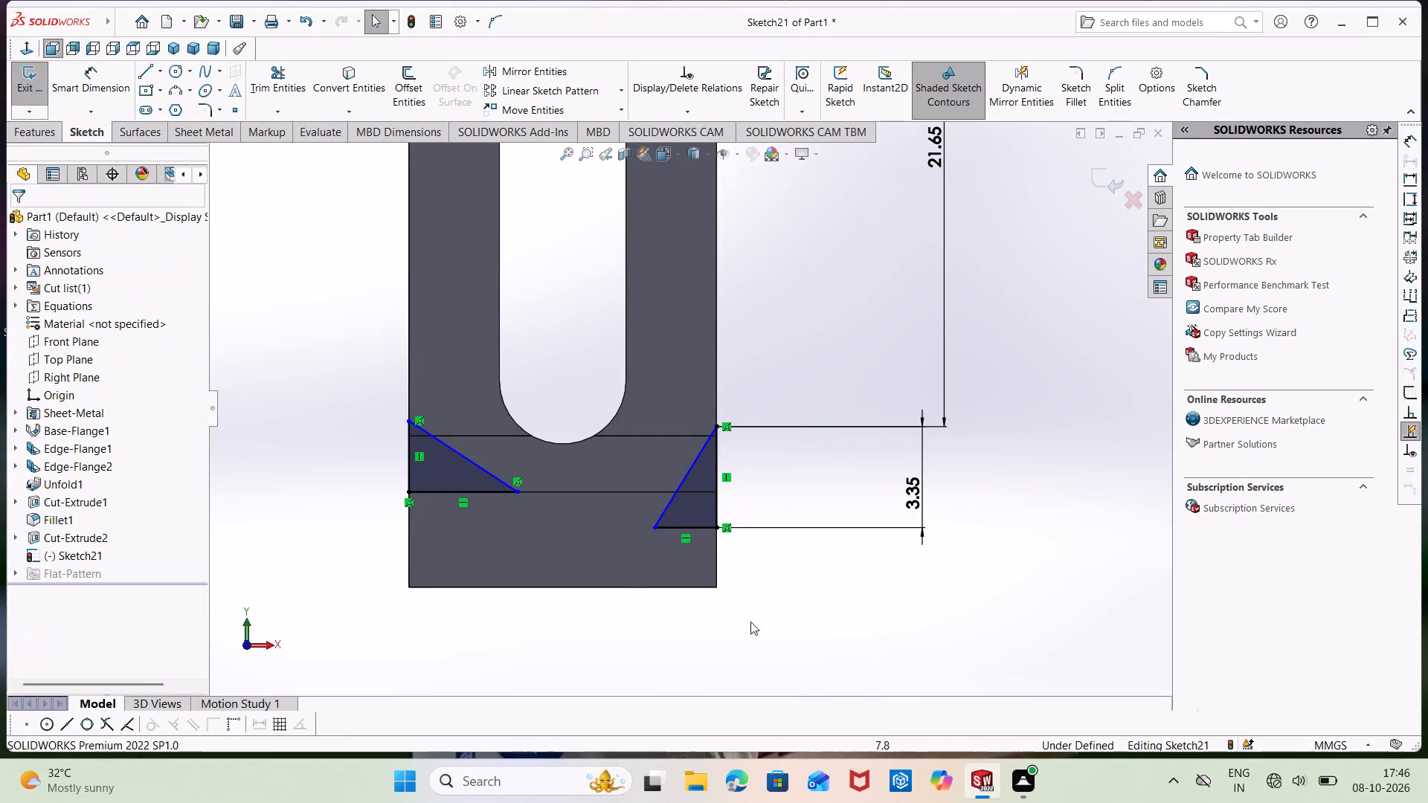
Delete the coincident relation on the left triangle's lower inner vertex and shorten the triangle's base to about 2.5 mm.
right_click(516, 480)
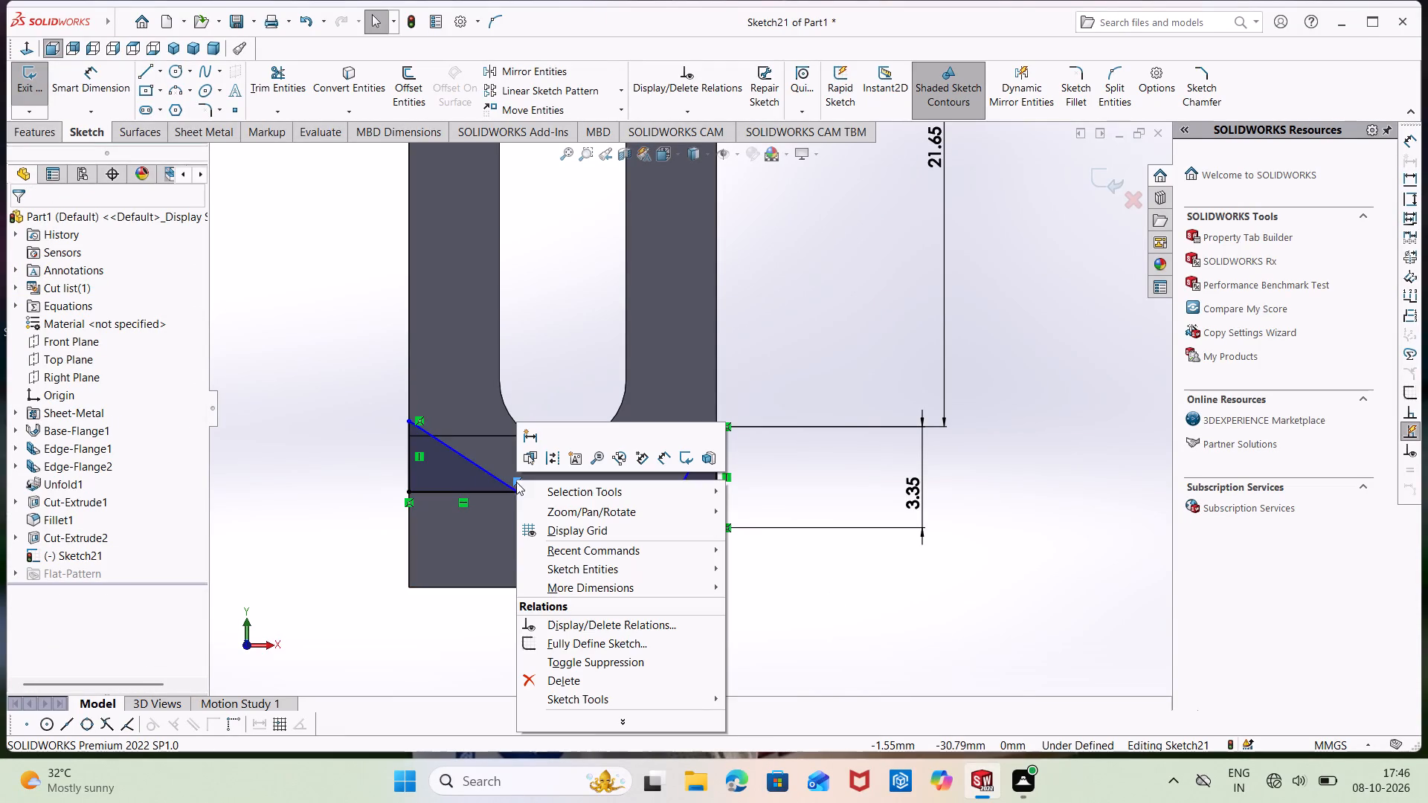
left_click(578, 679)
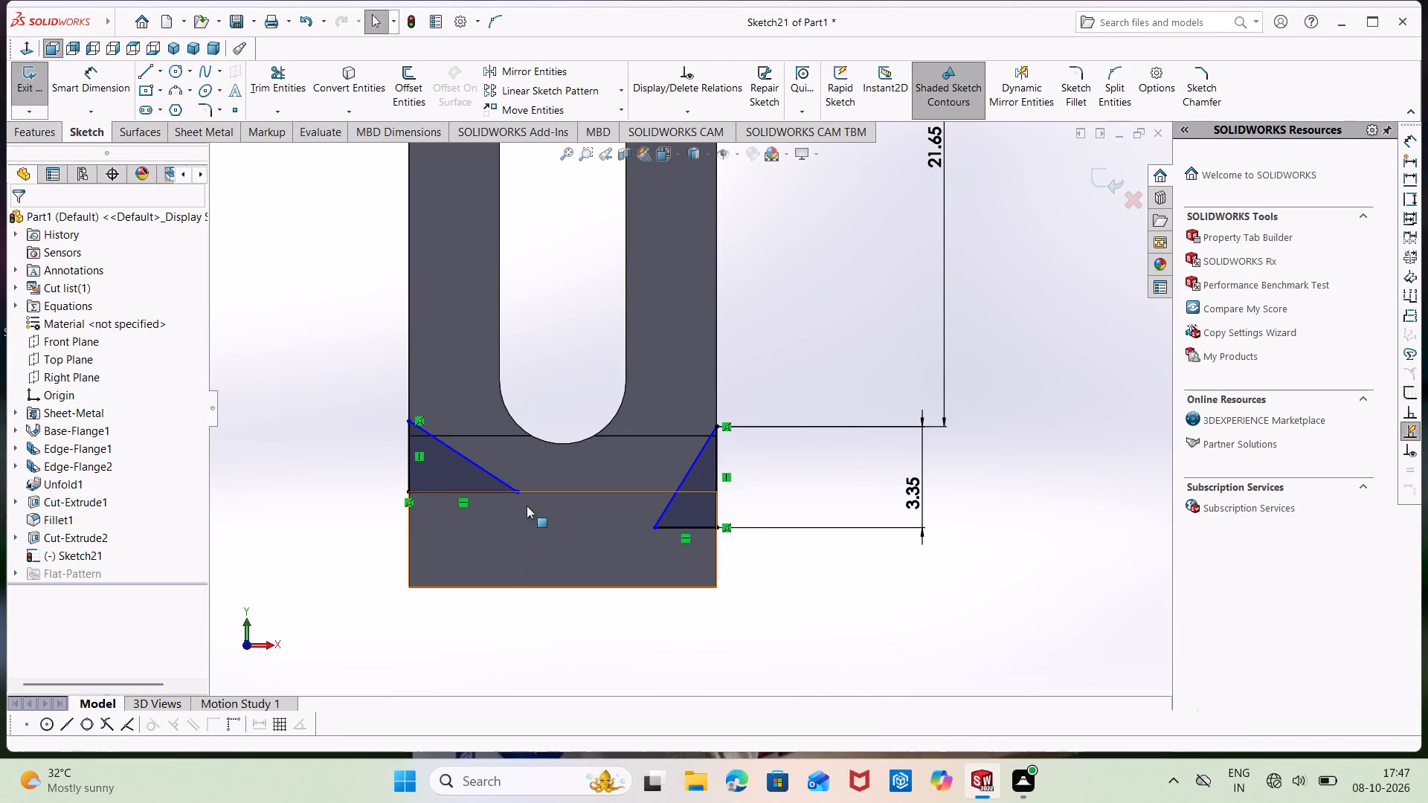
left_click_drag(516, 492, 498, 531)
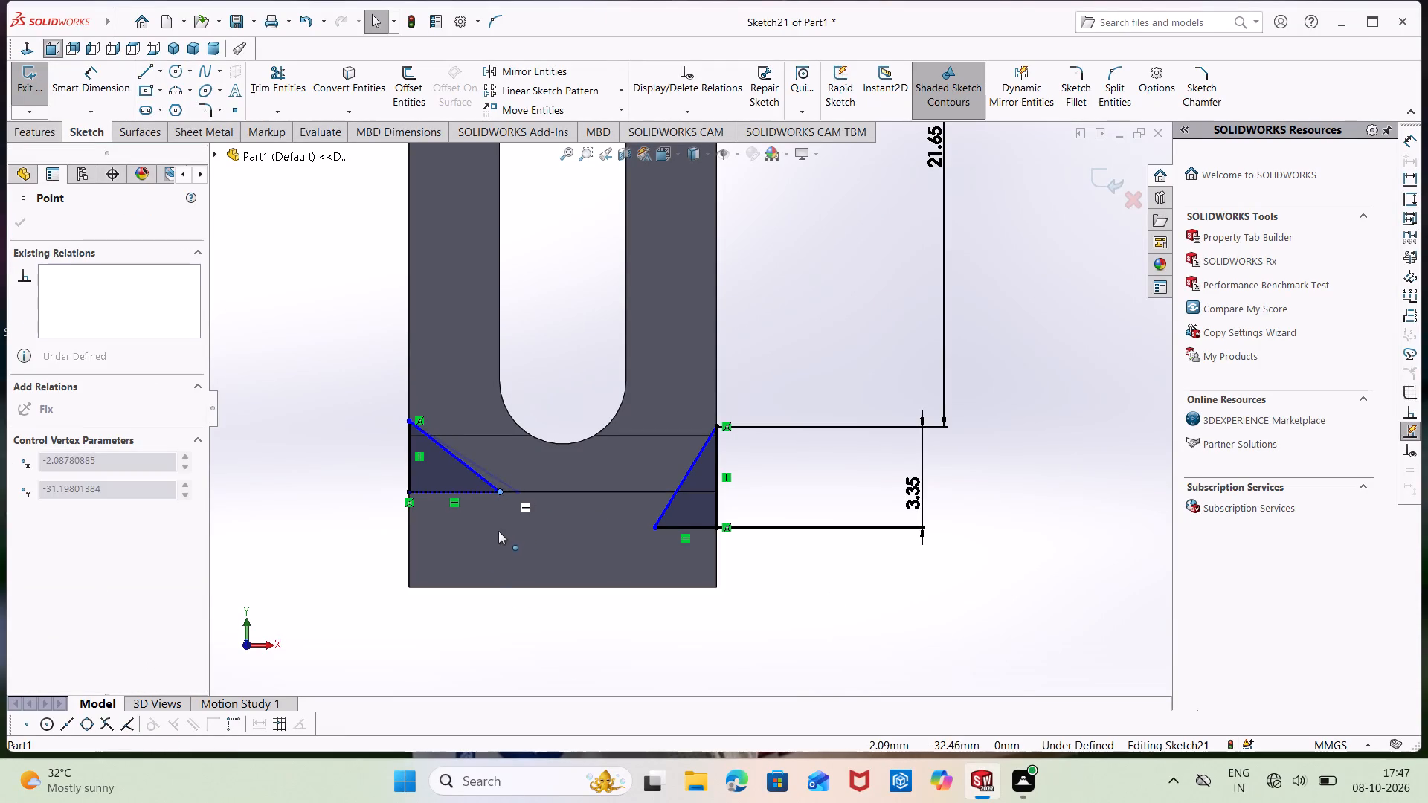
left_click_drag(498, 531, 484, 534)
Detach the left triangle's lower outer corner from the bend line's end and move it down to the midpoint of the flange's side edge.
right_click(411, 503)
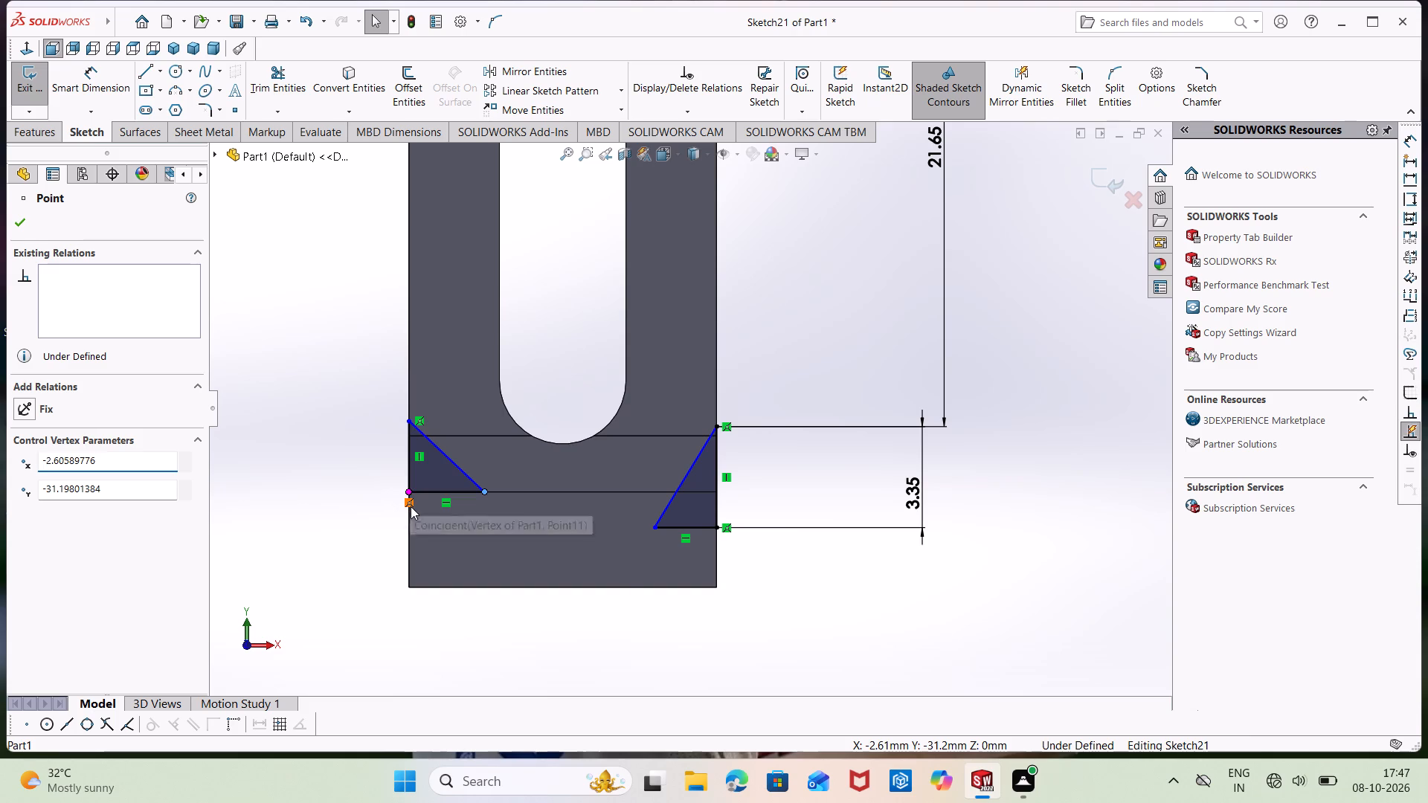
left_click(462, 710)
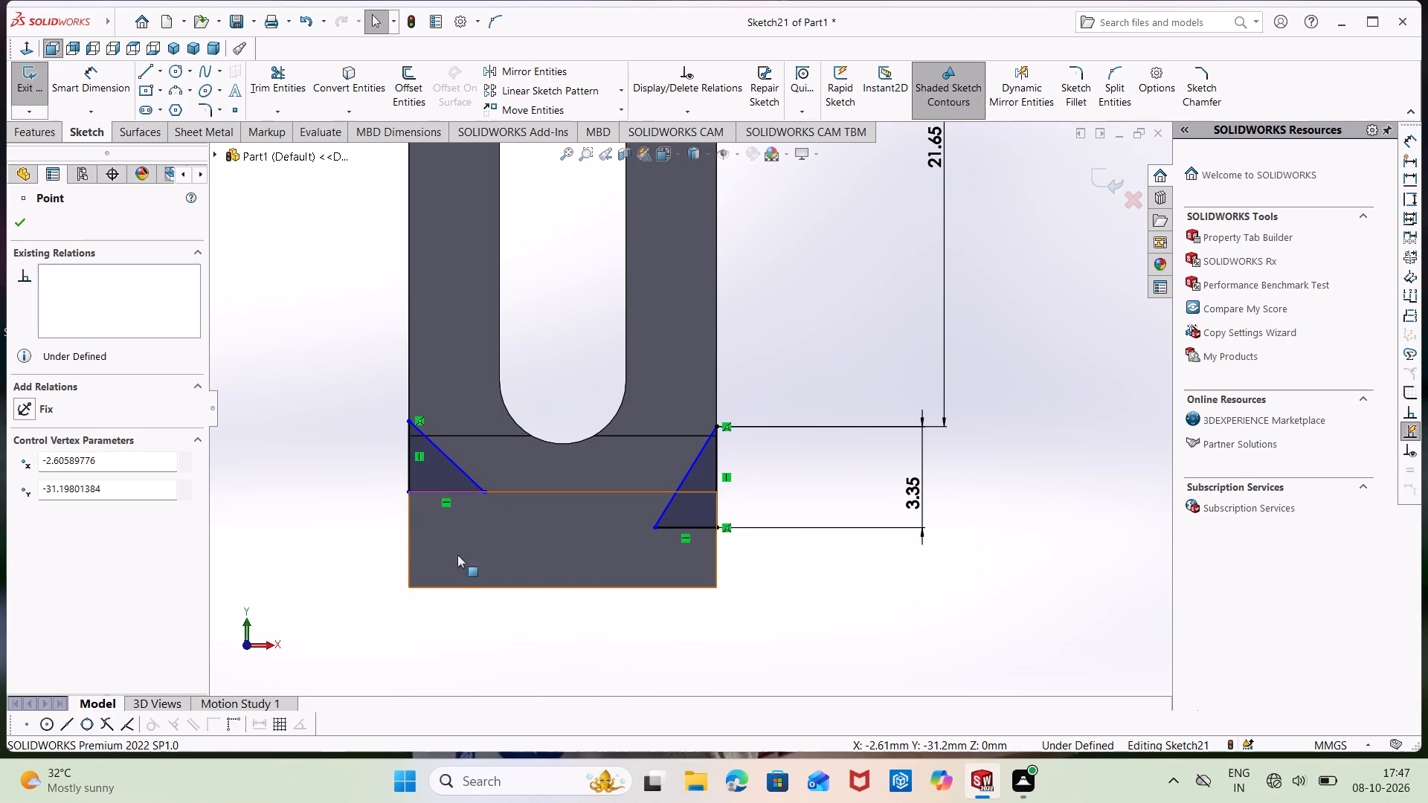
left_click_drag(407, 491, 411, 527)
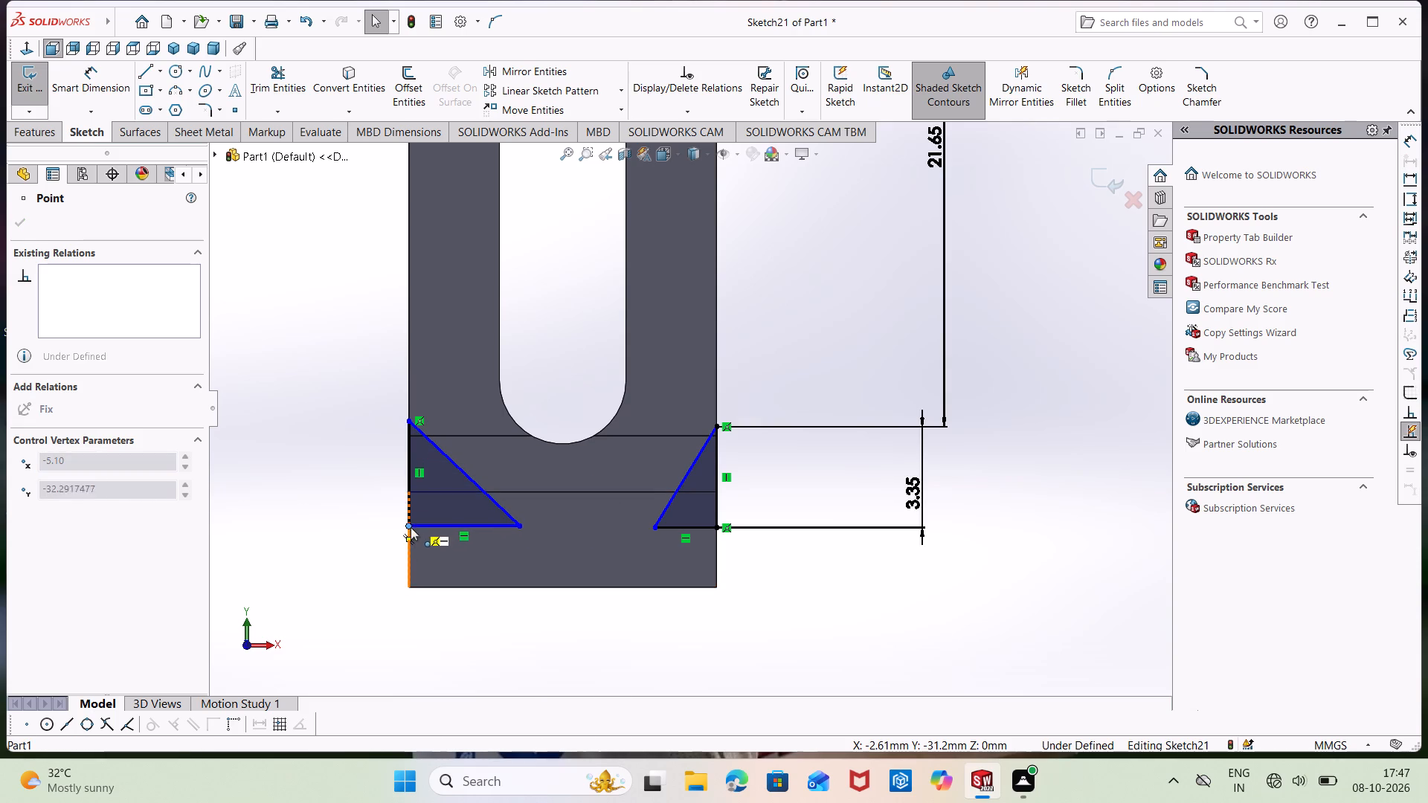
left_click_drag(411, 527, 413, 535)
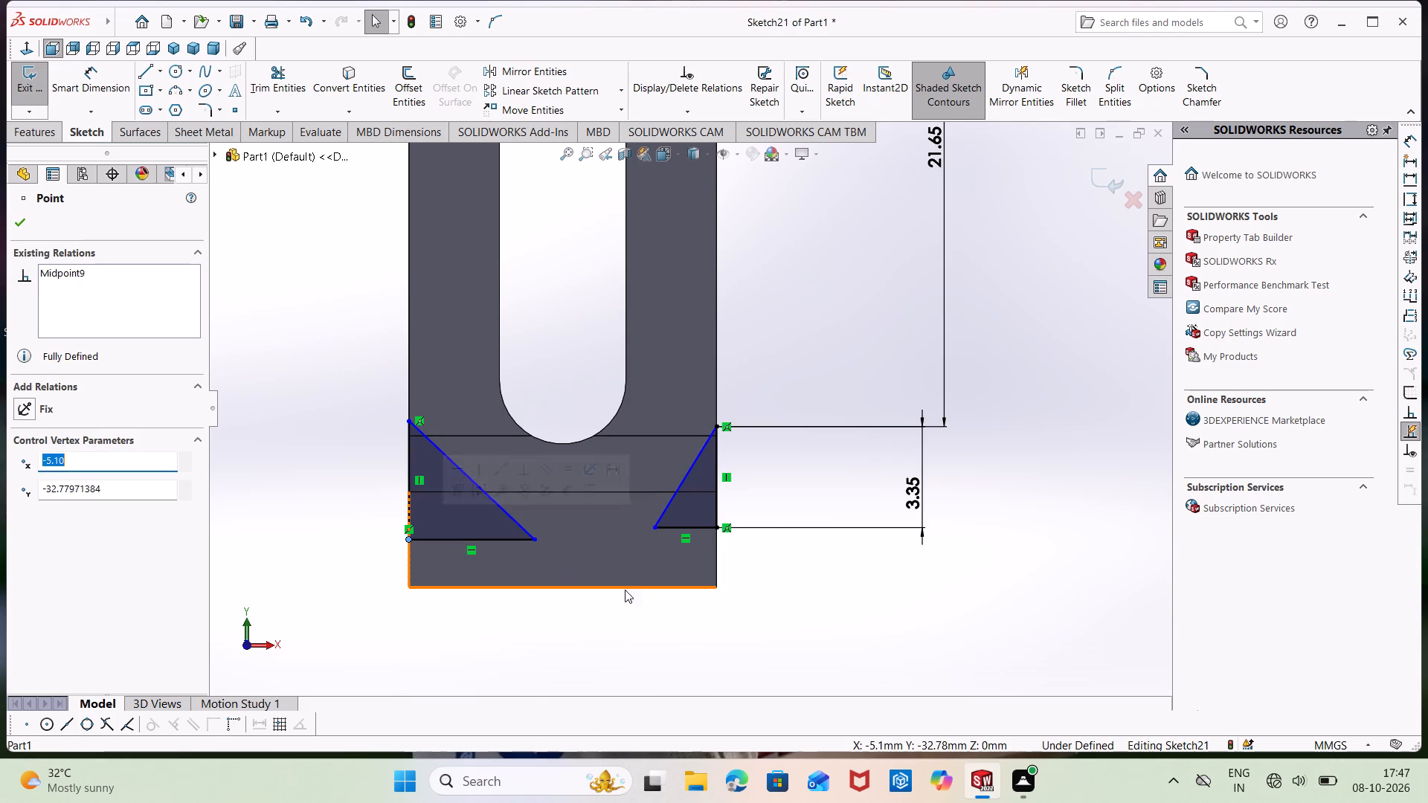
key("Escape")
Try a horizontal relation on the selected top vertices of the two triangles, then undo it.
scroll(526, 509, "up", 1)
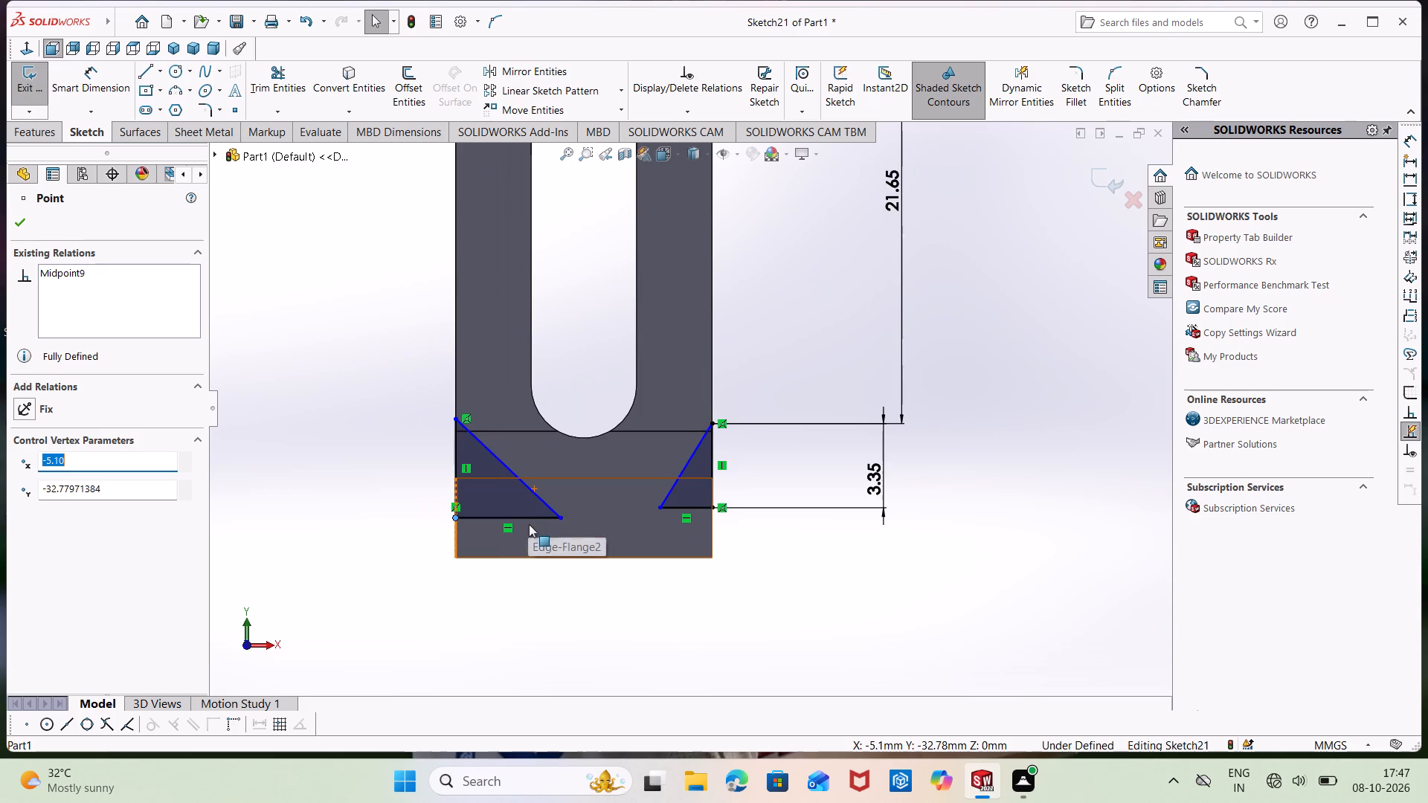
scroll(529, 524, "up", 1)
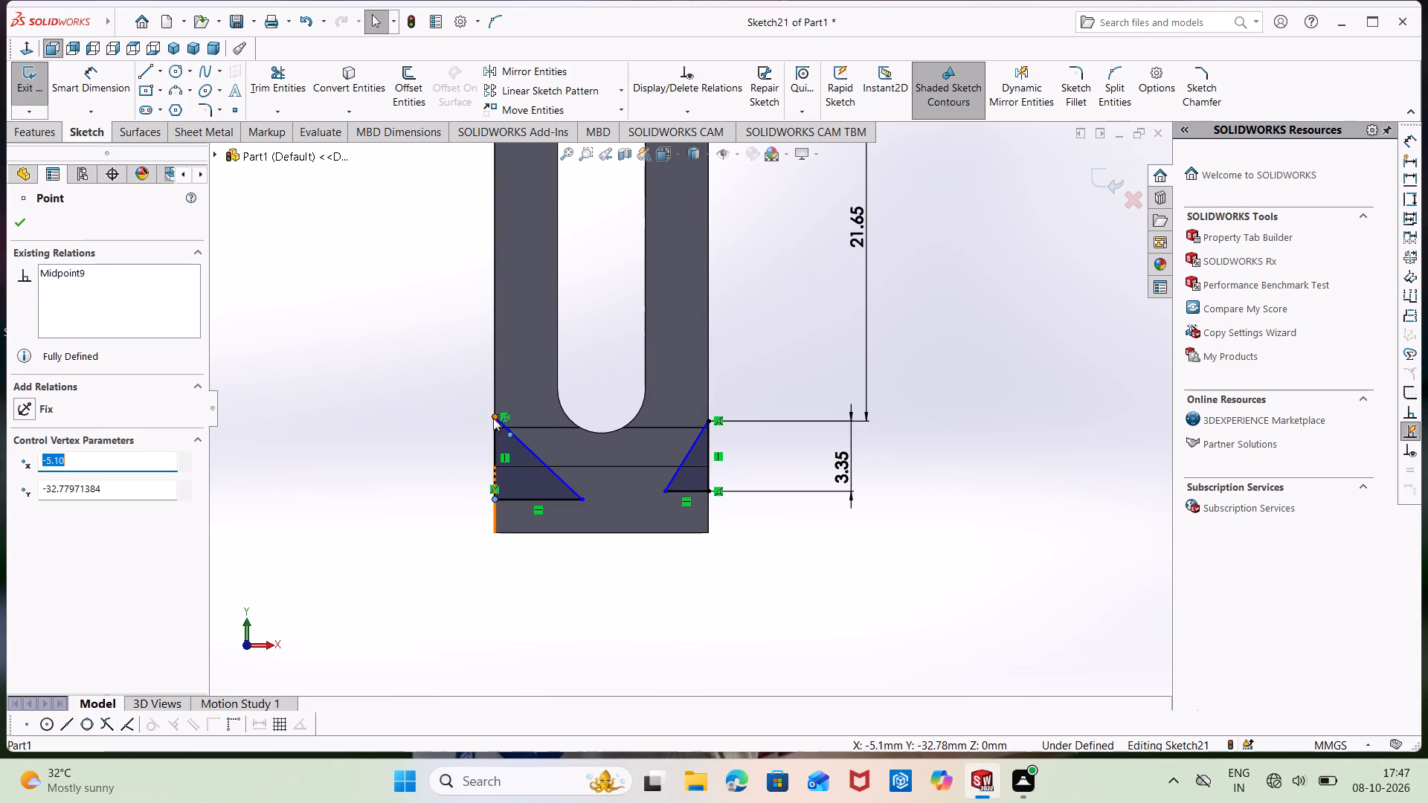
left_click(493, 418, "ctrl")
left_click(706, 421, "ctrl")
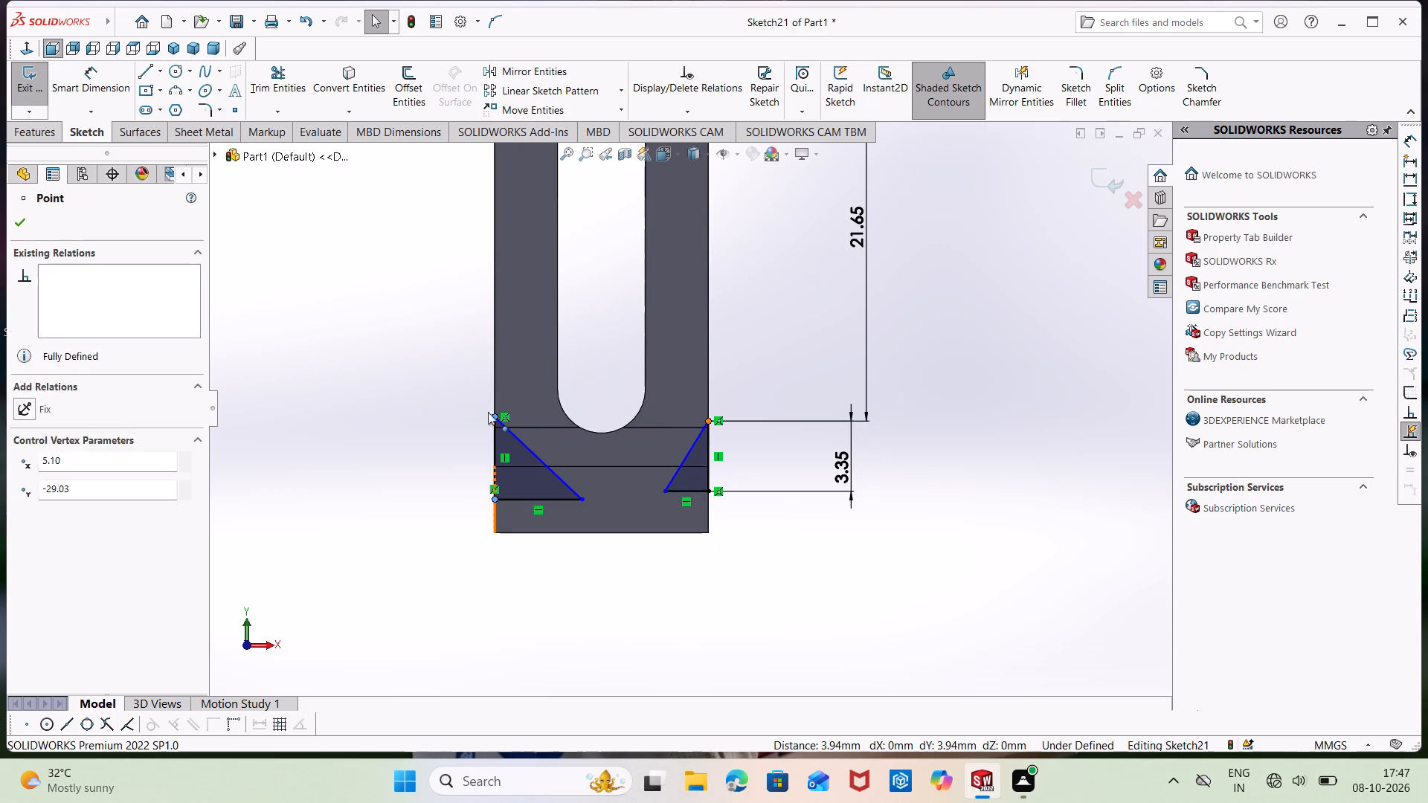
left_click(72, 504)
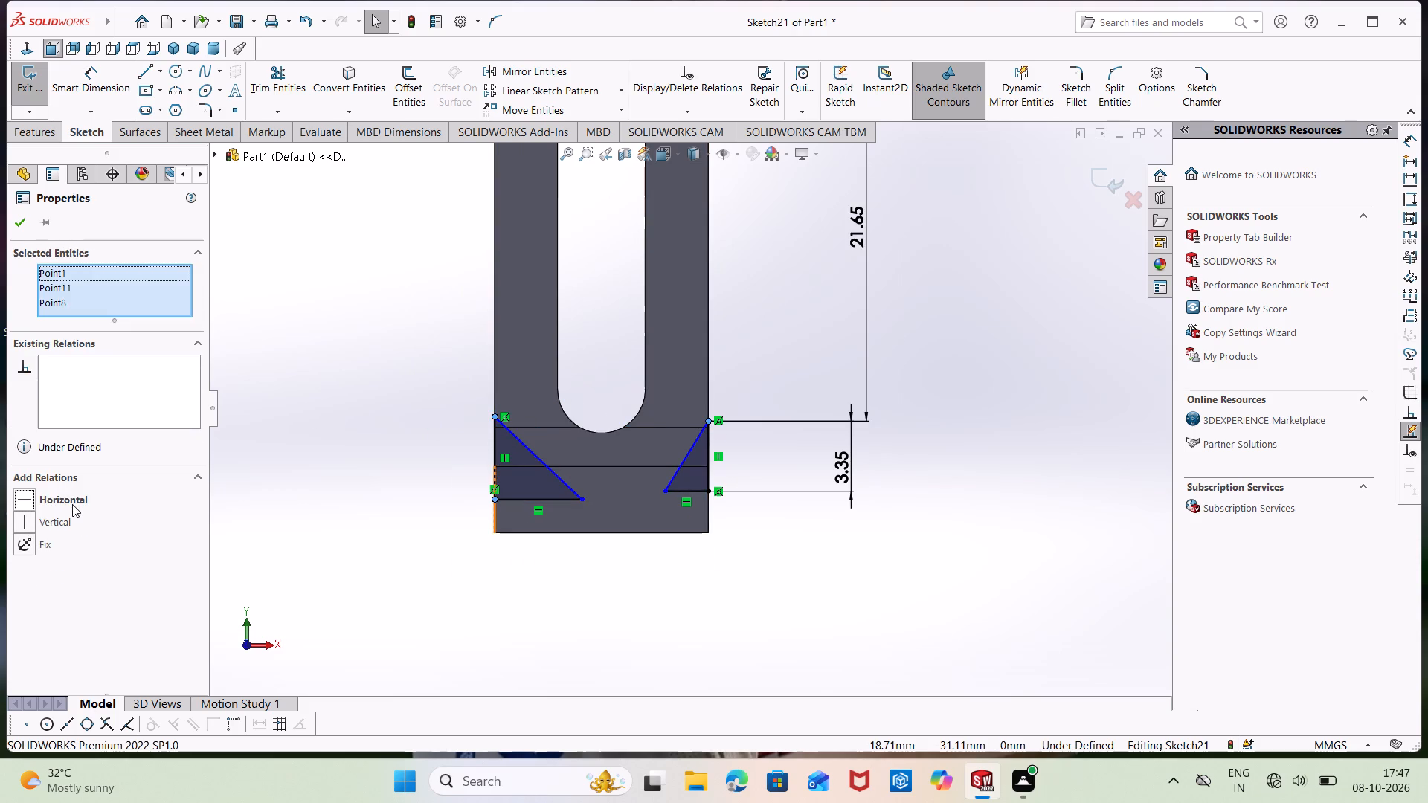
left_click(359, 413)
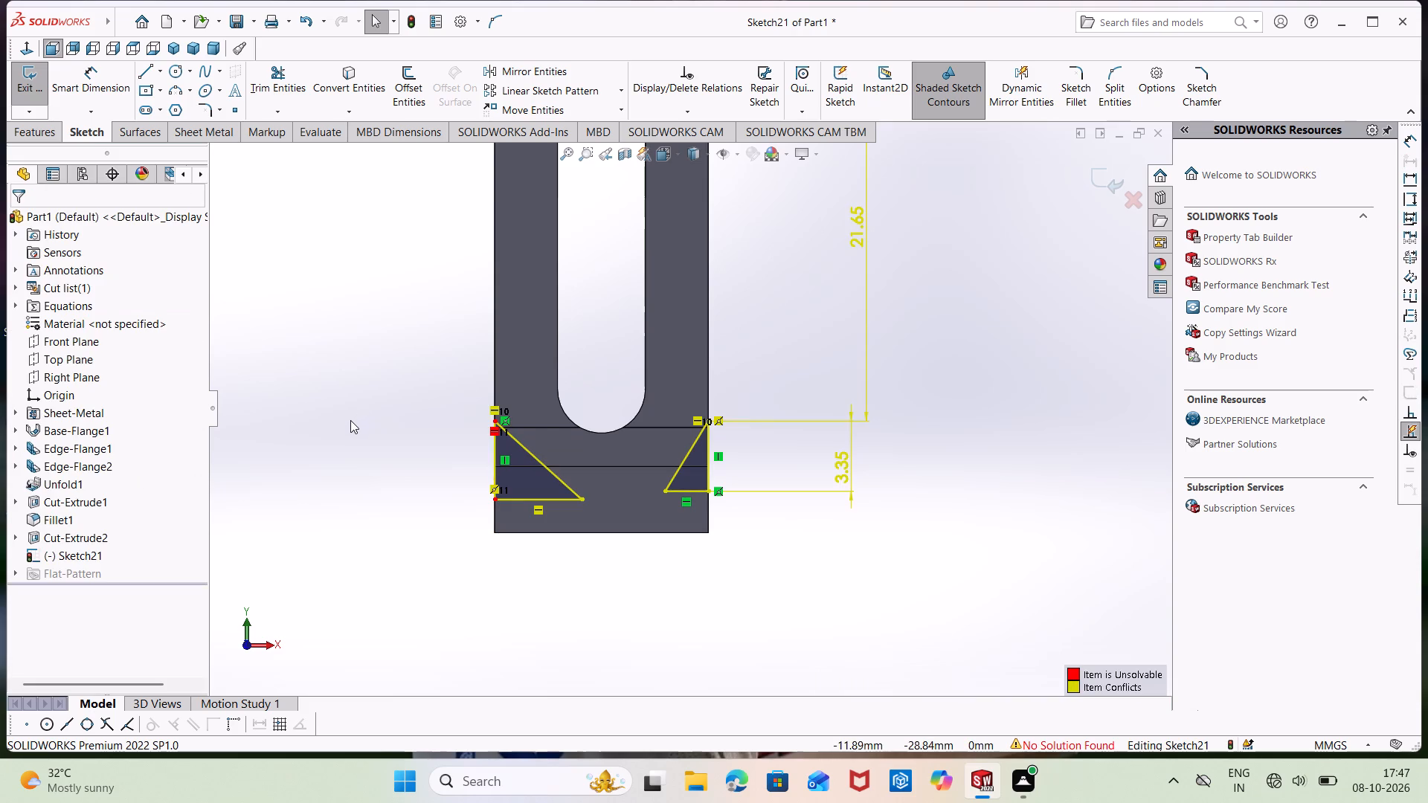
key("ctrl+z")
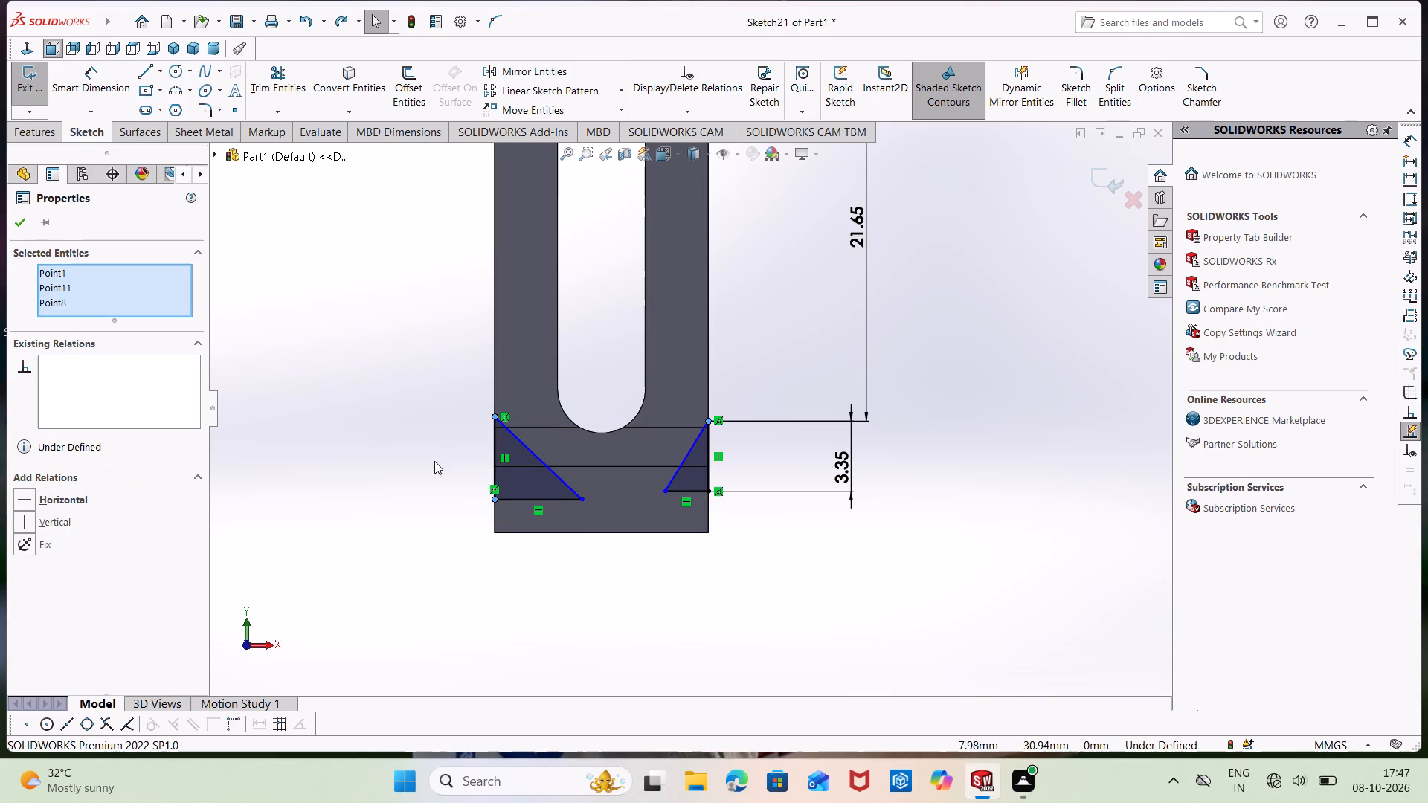
Dimension the vertical distance from the body's upper left shoulder corner to the left triangle's top vertex as 21.65 mm.
scroll(434, 462, "up", 5)
right_click_drag(456, 464, 373, 300)
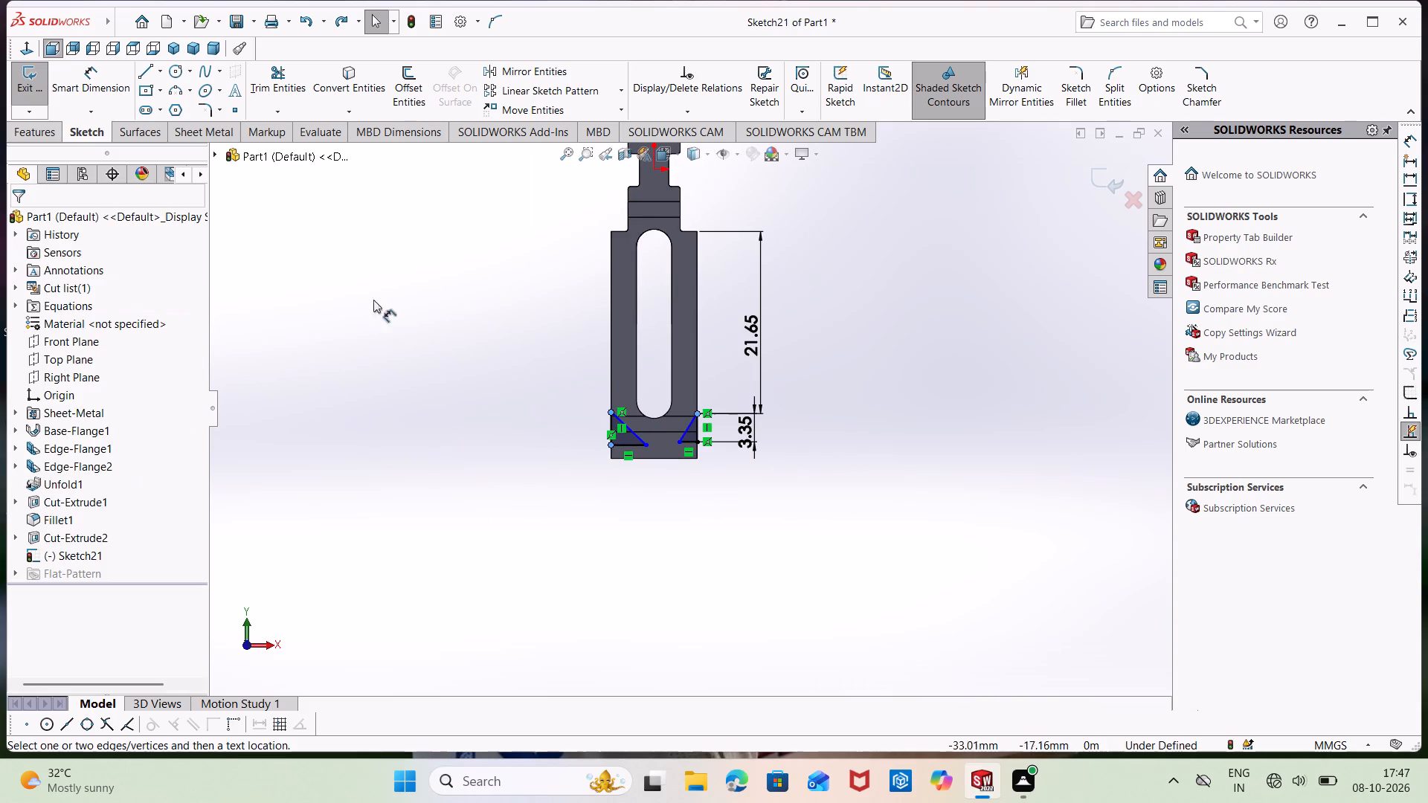
right_click_drag(373, 300, 371, 268)
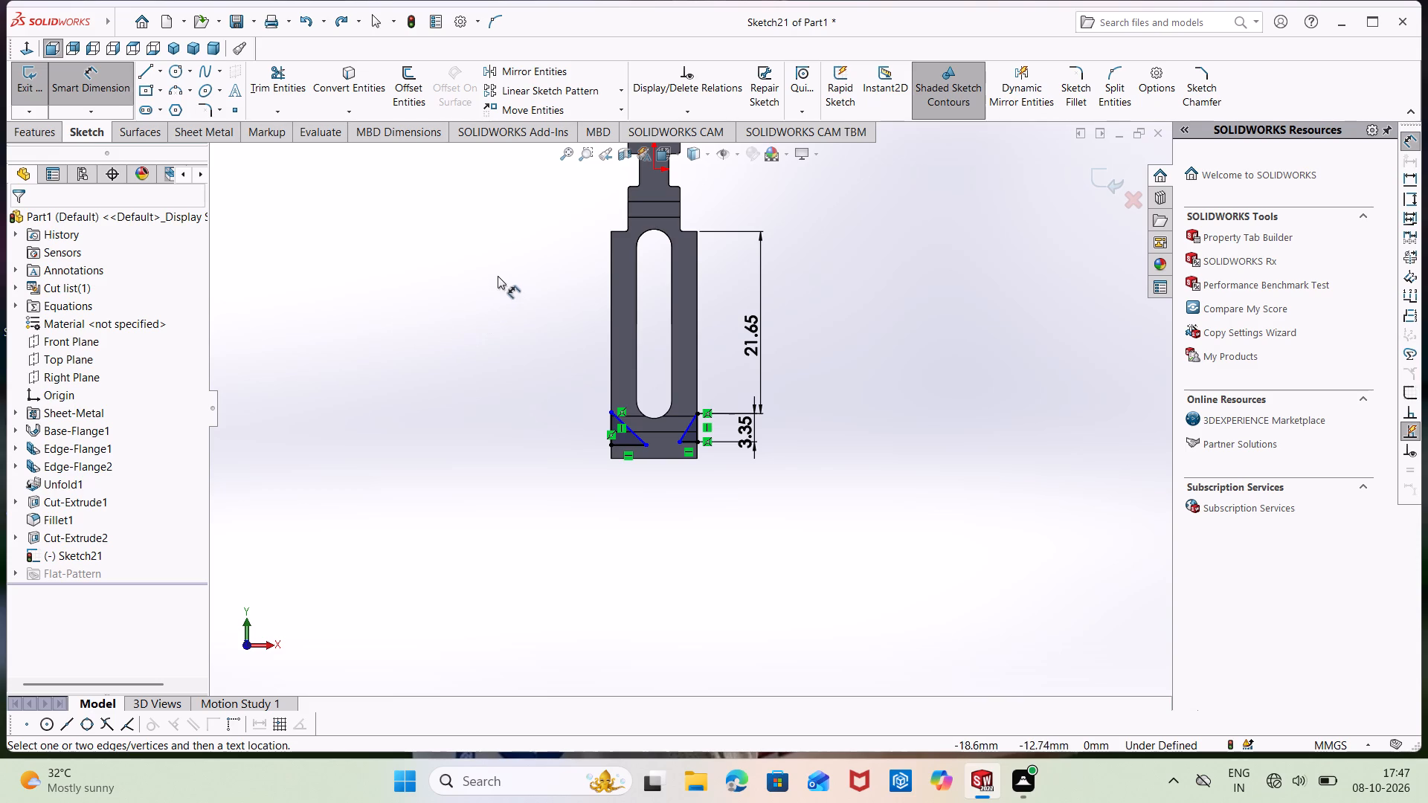
left_click(611, 233)
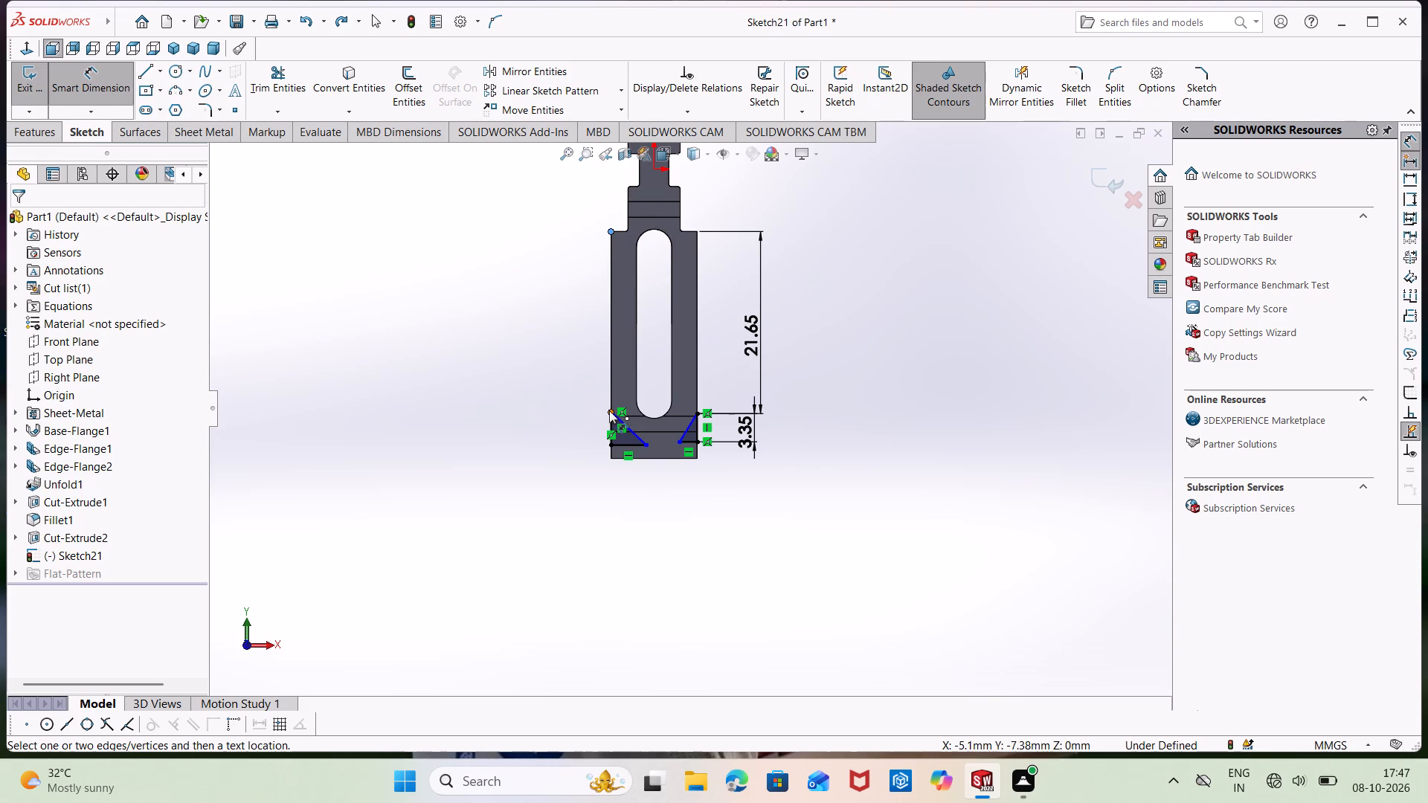
left_click(609, 410)
left_click(550, 342)
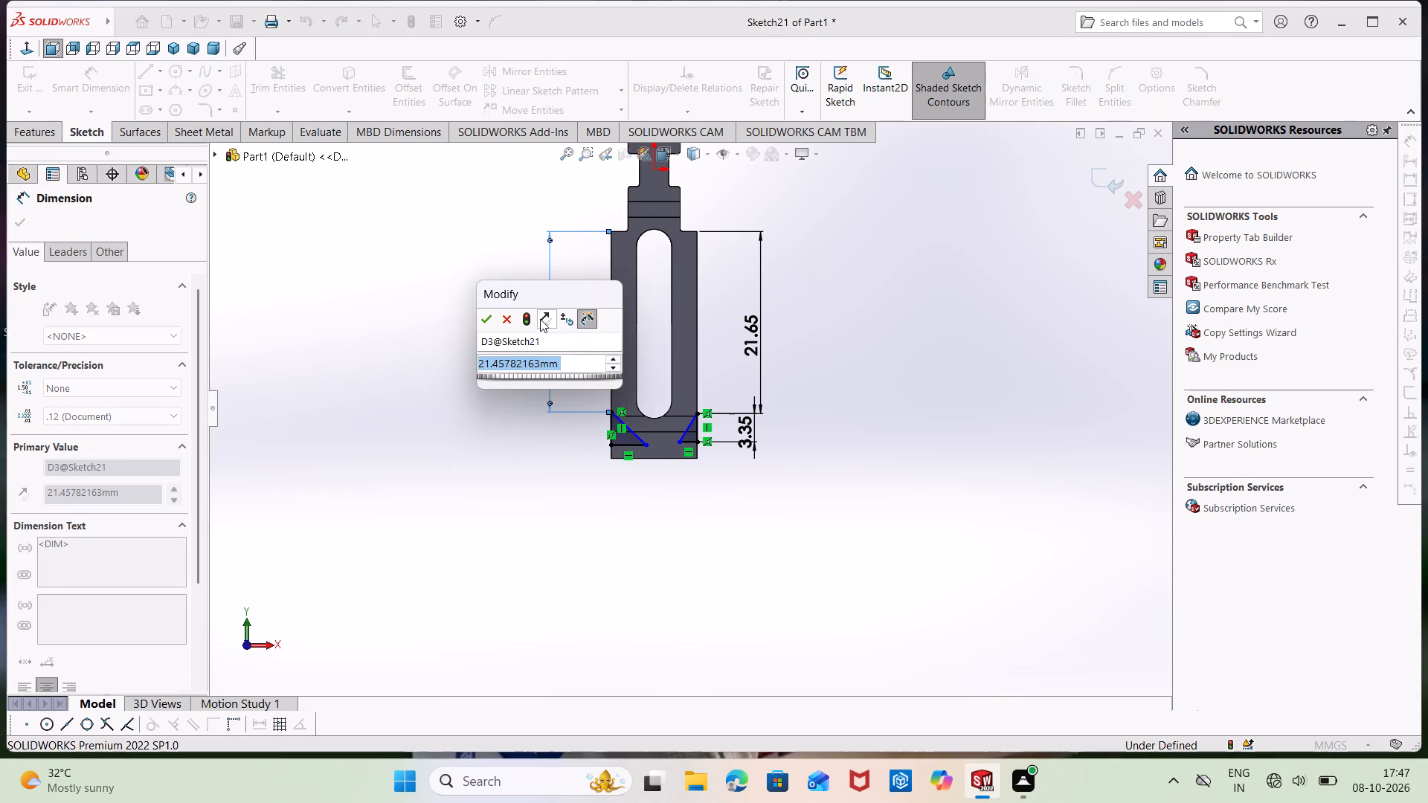
key("BackSpace")
key("2")
key("1")
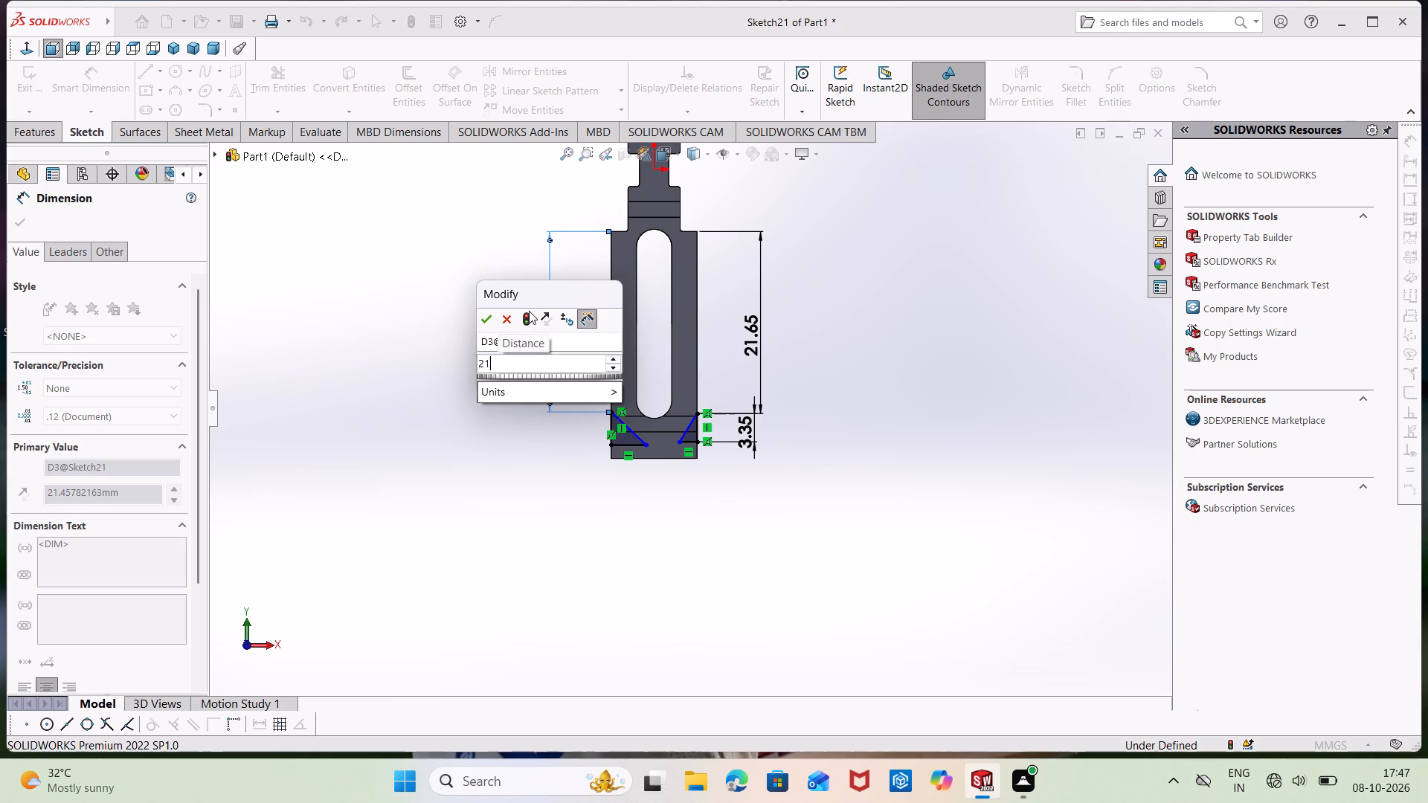
key("period")
key("6")
key("2")
key("BackSpace")
key("5")
key("Return")
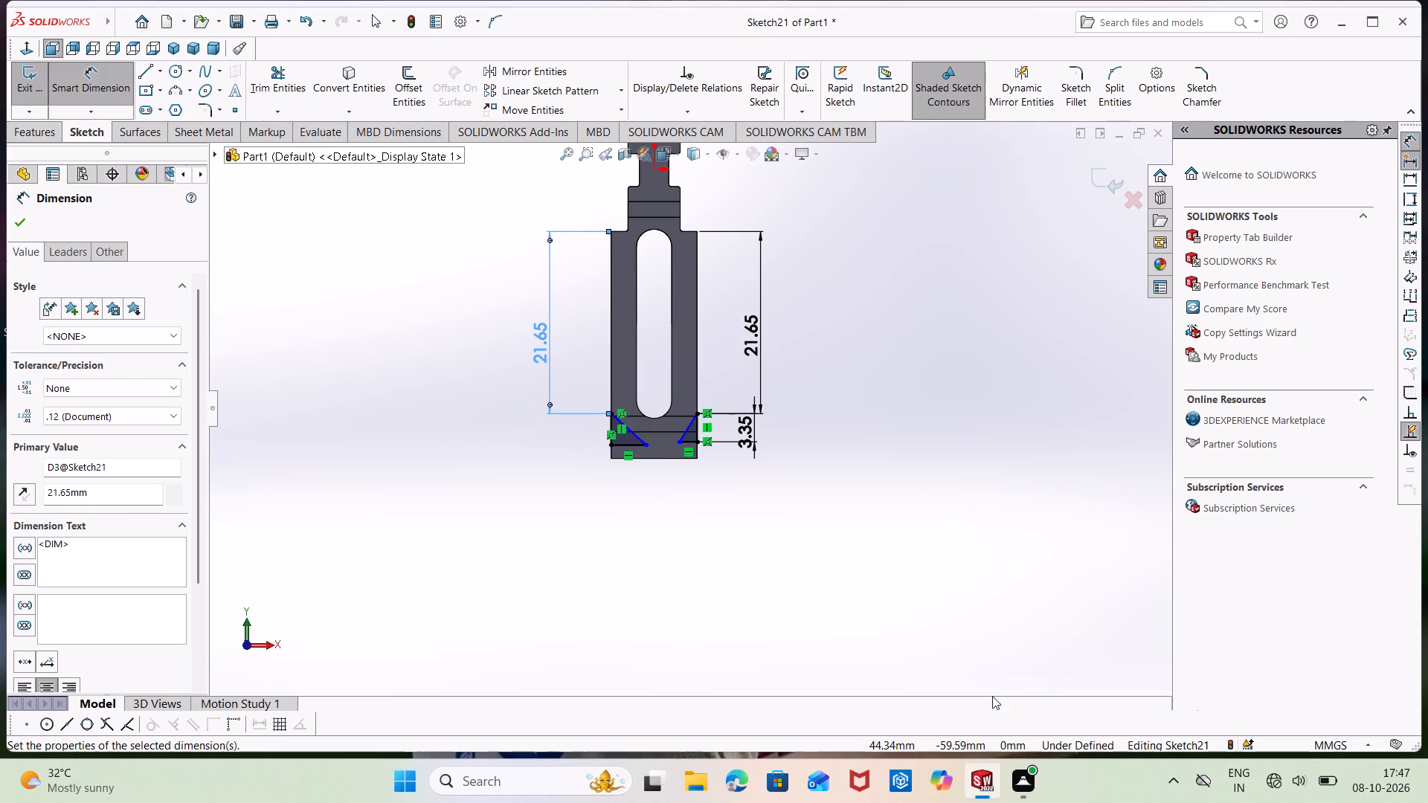
left_click(690, 564)
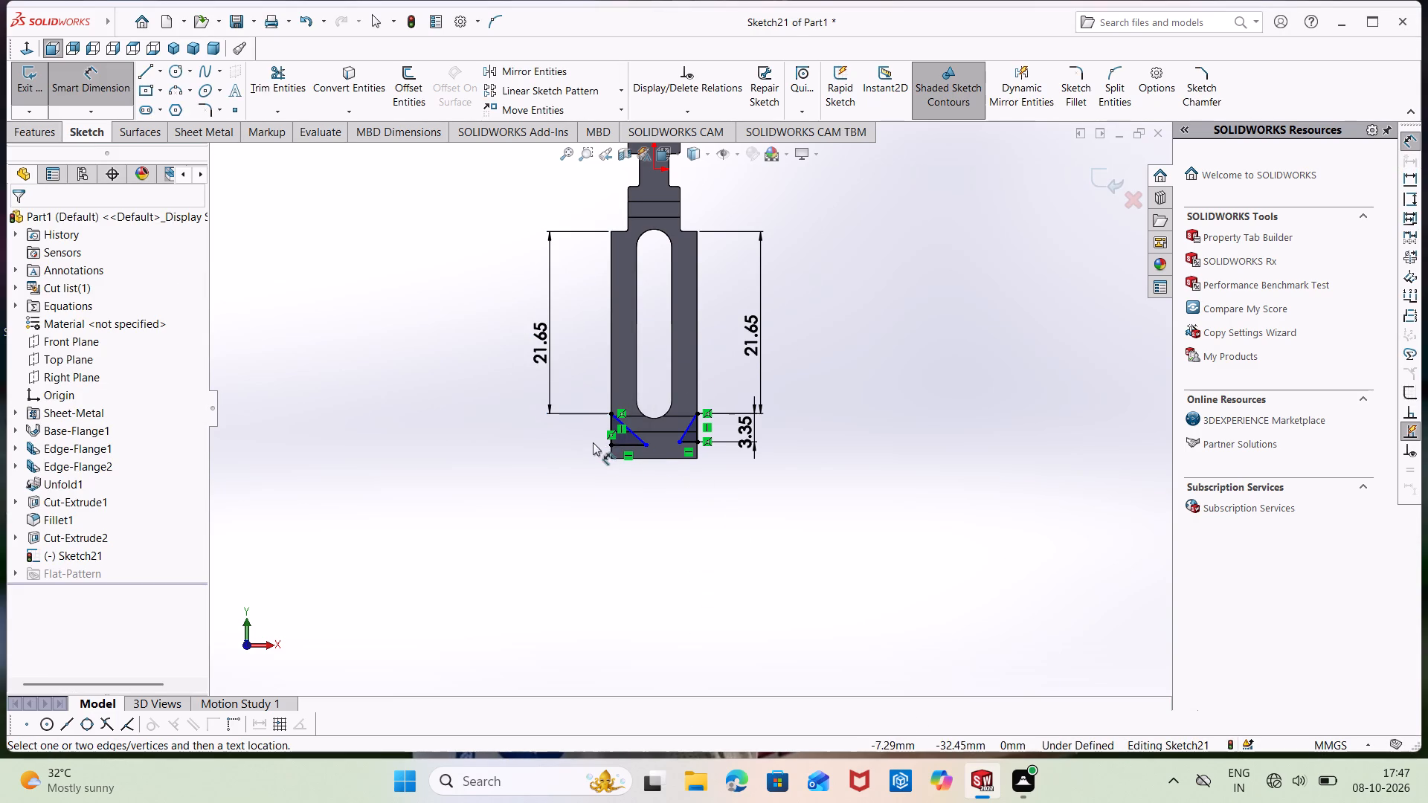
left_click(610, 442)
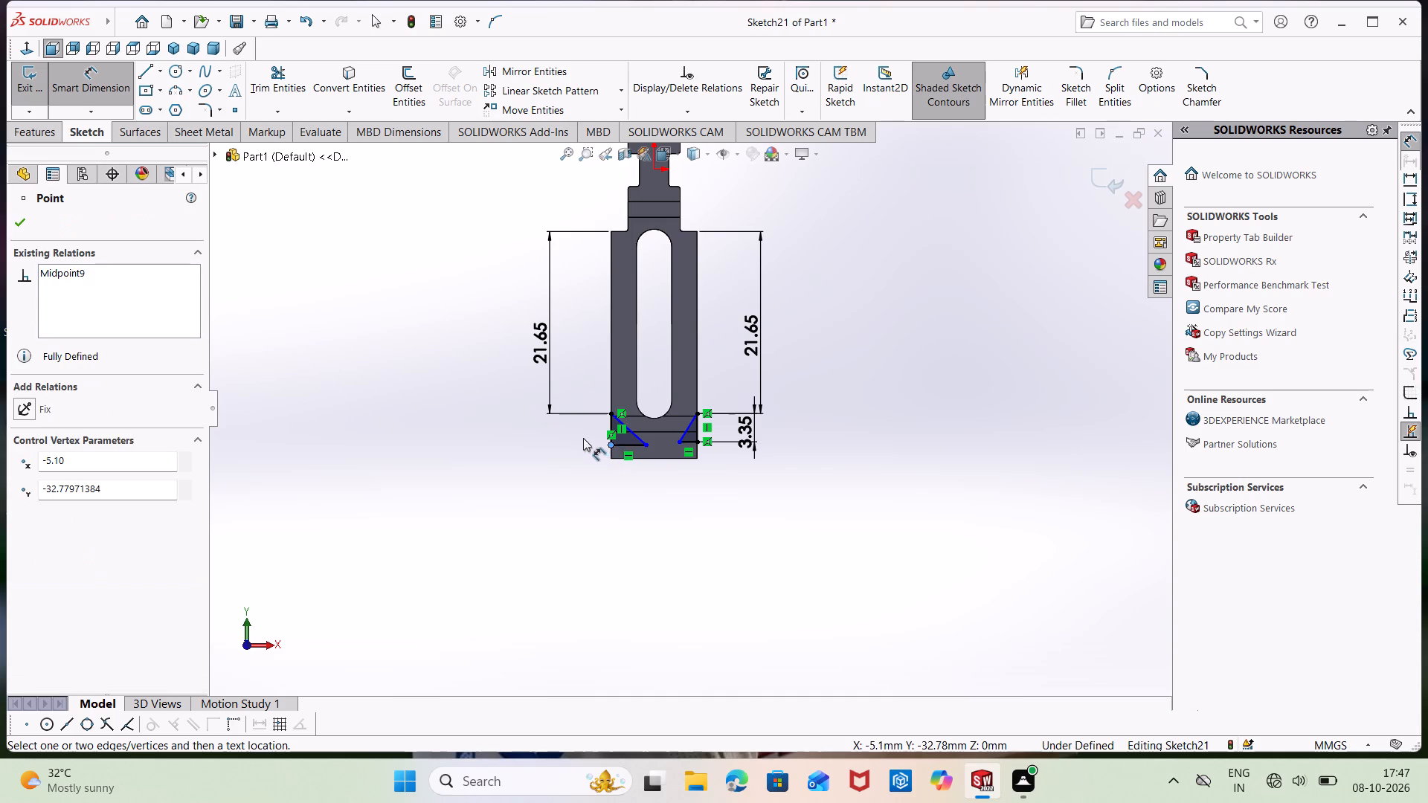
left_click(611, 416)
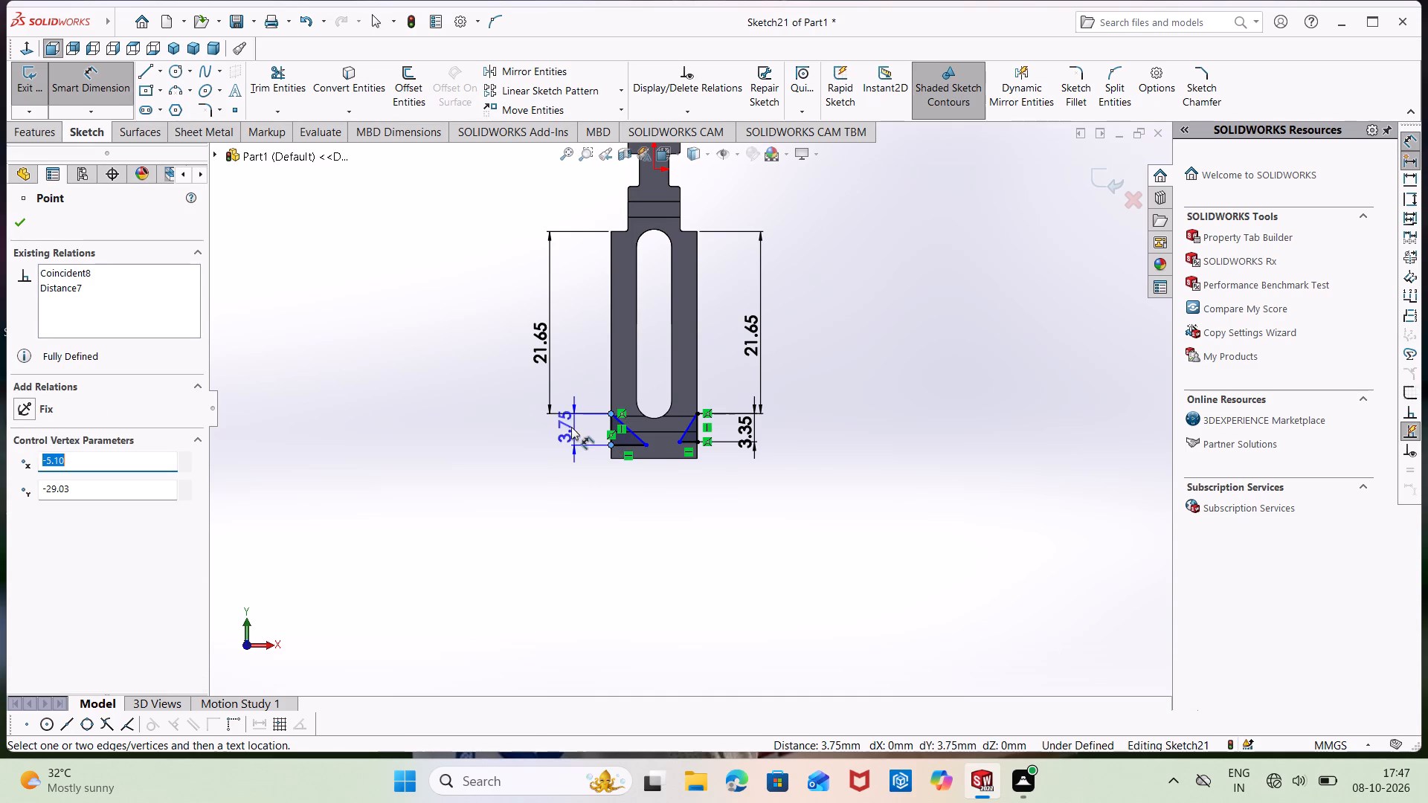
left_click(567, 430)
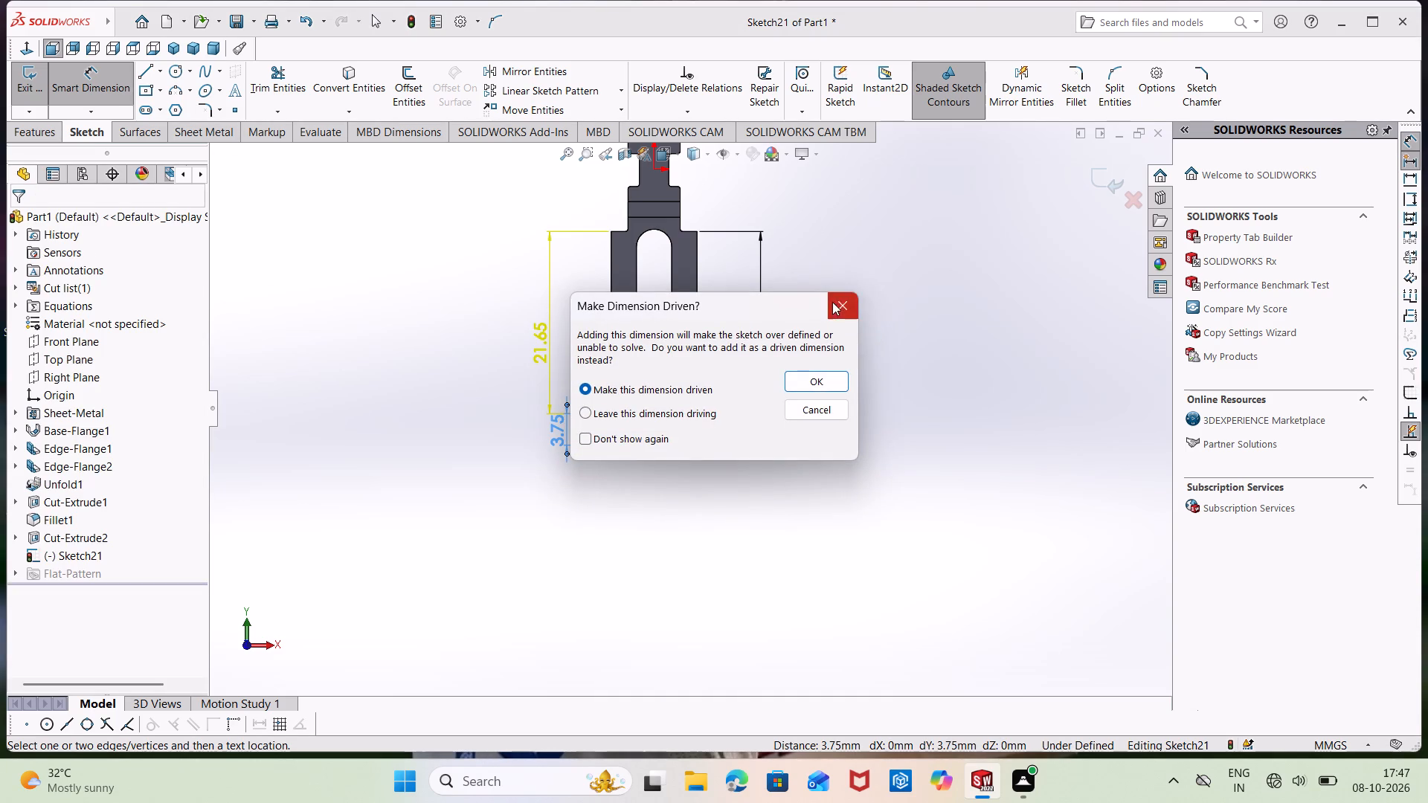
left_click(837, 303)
Delete the midpoint relation on the left triangle's lower outer corner.
left_click(615, 435)
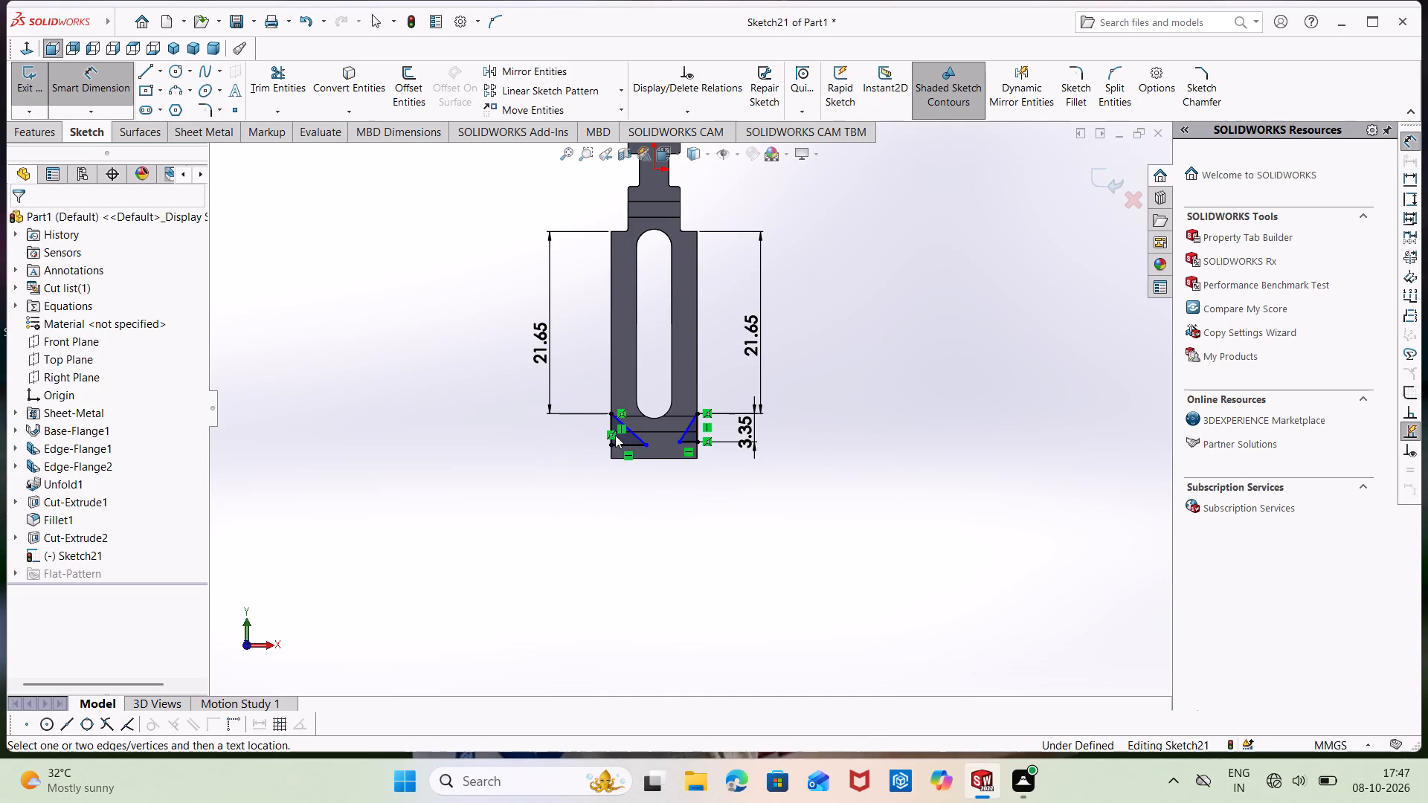
right_click(615, 435)
scroll(549, 399, "down", 1)
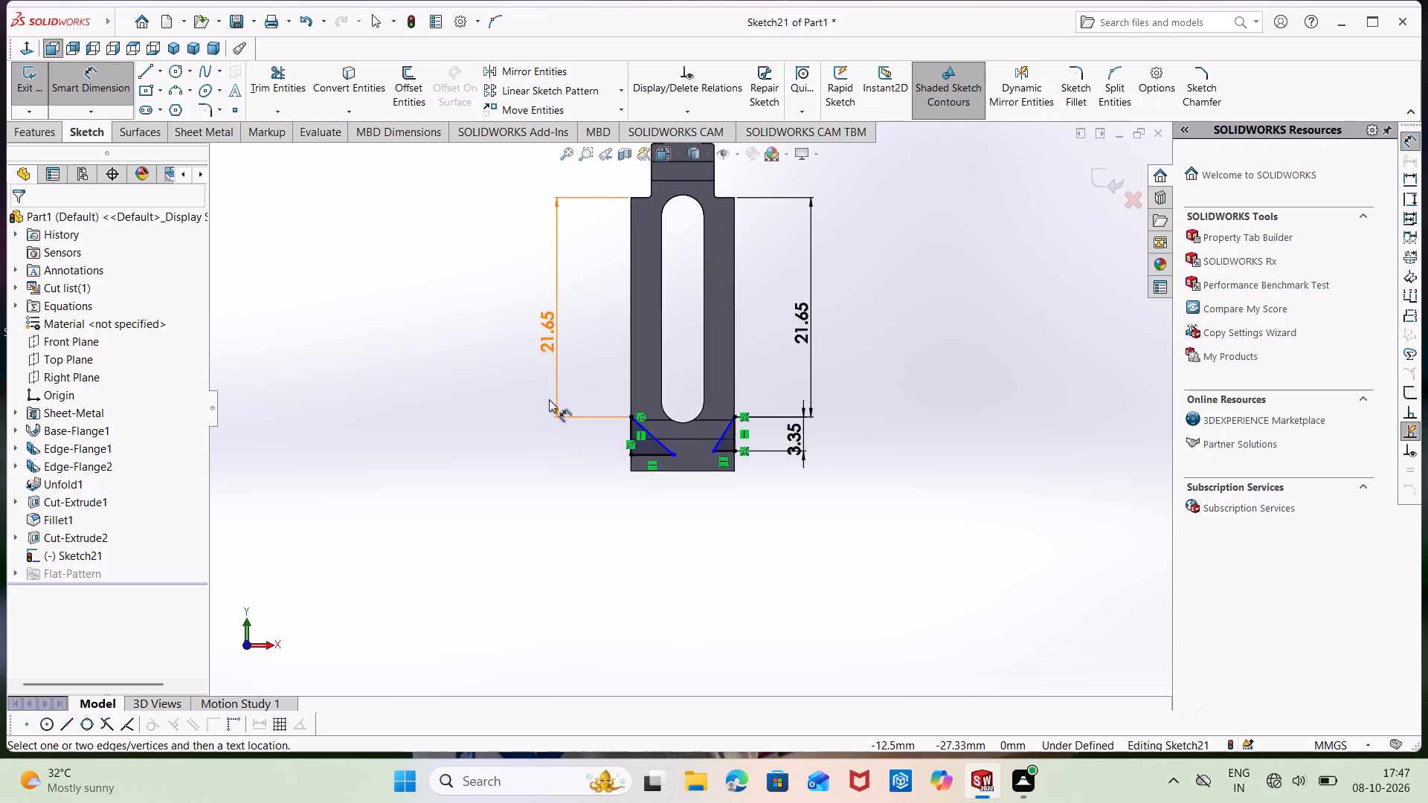
scroll(549, 399, "down", 4)
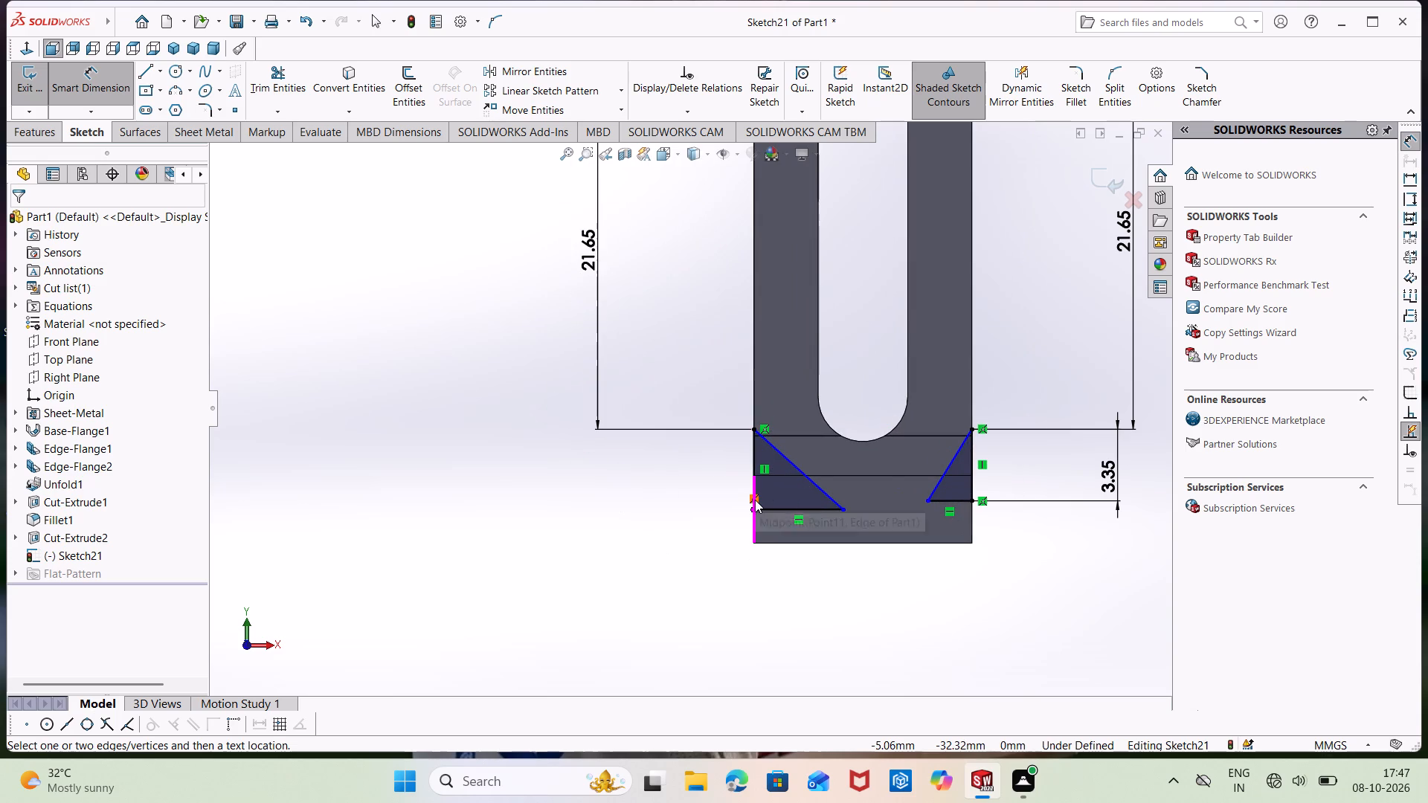
left_click(757, 497)
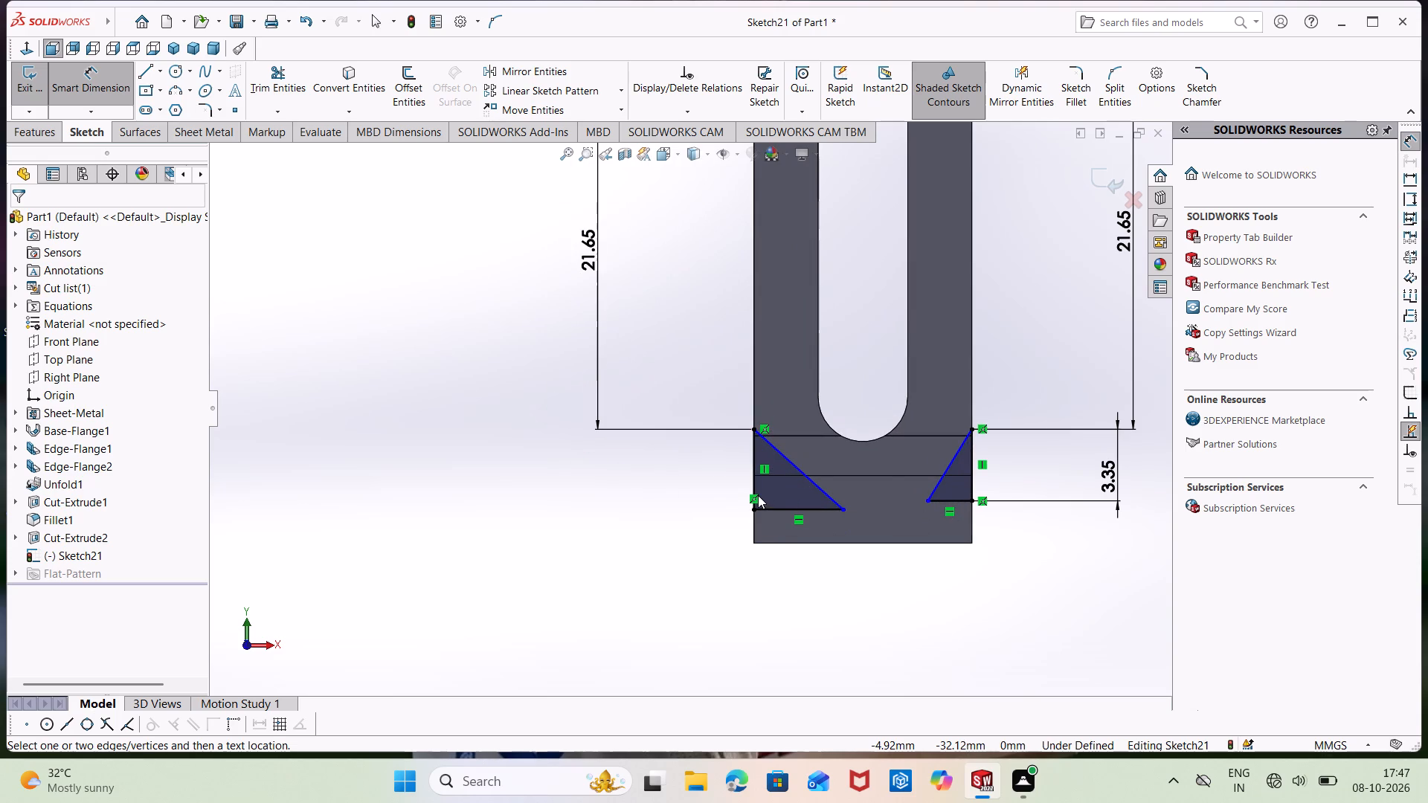
right_click(758, 495)
left_click(758, 497)
left_click(758, 497)
right_click(756, 499)
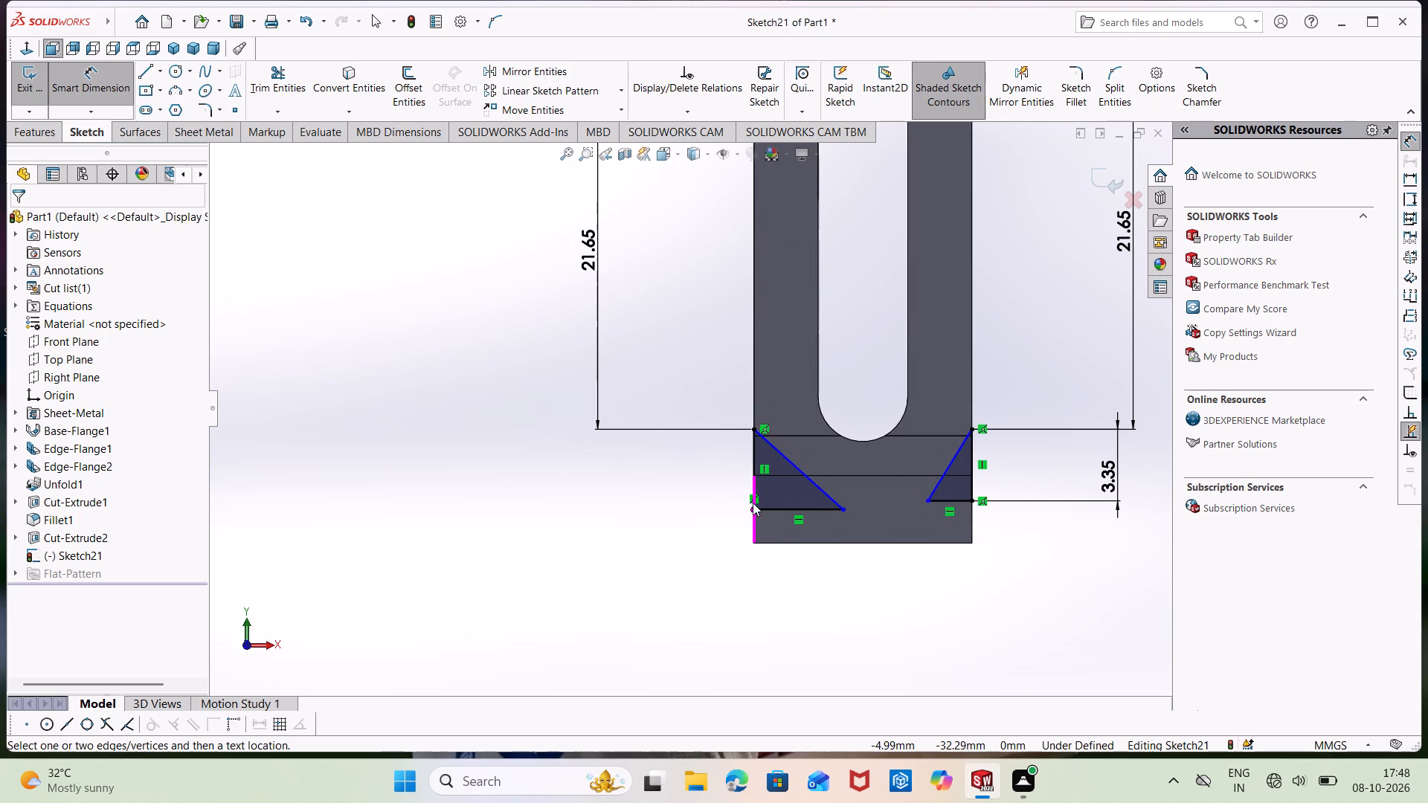
left_click(756, 498)
scroll(756, 498, "down", 5)
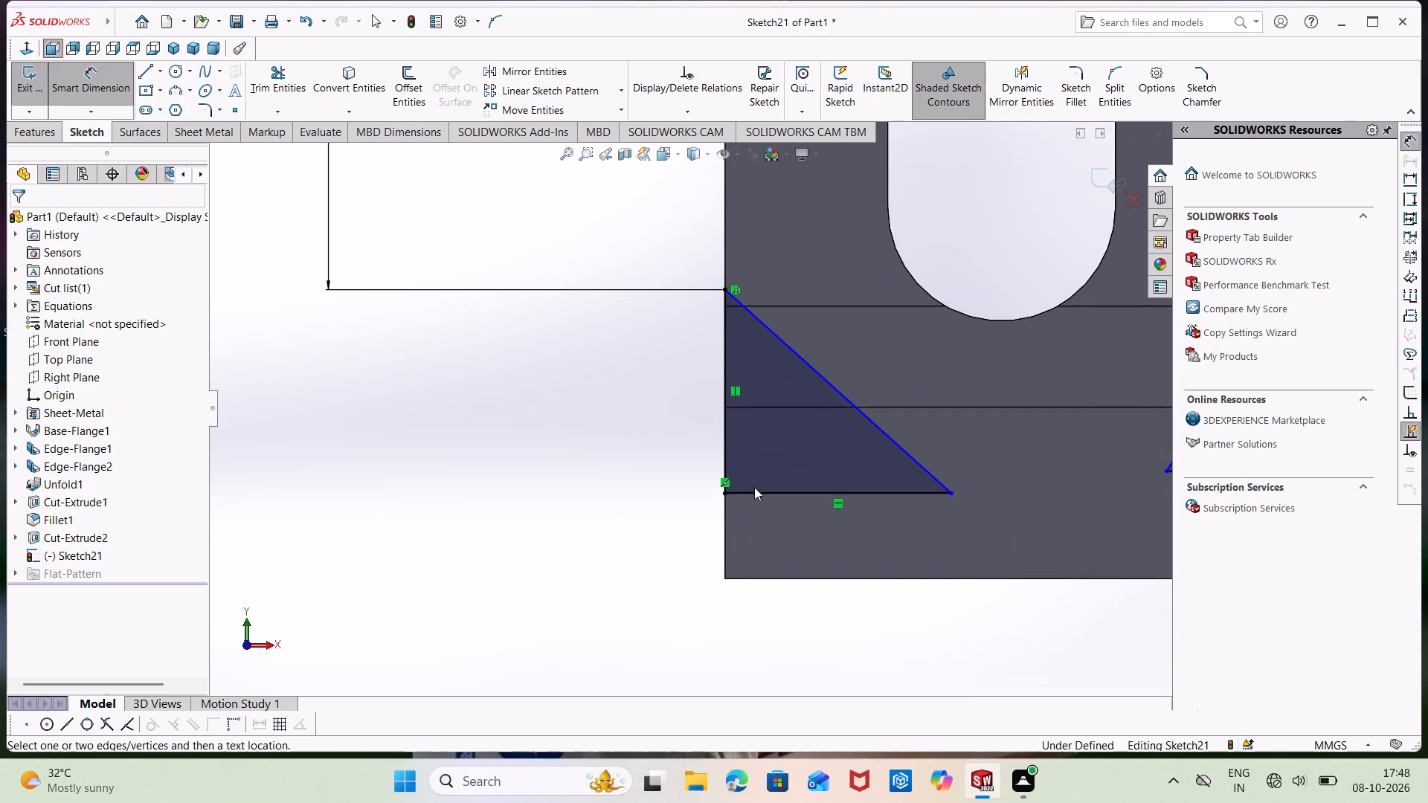
key("Escape")
key("Escape")
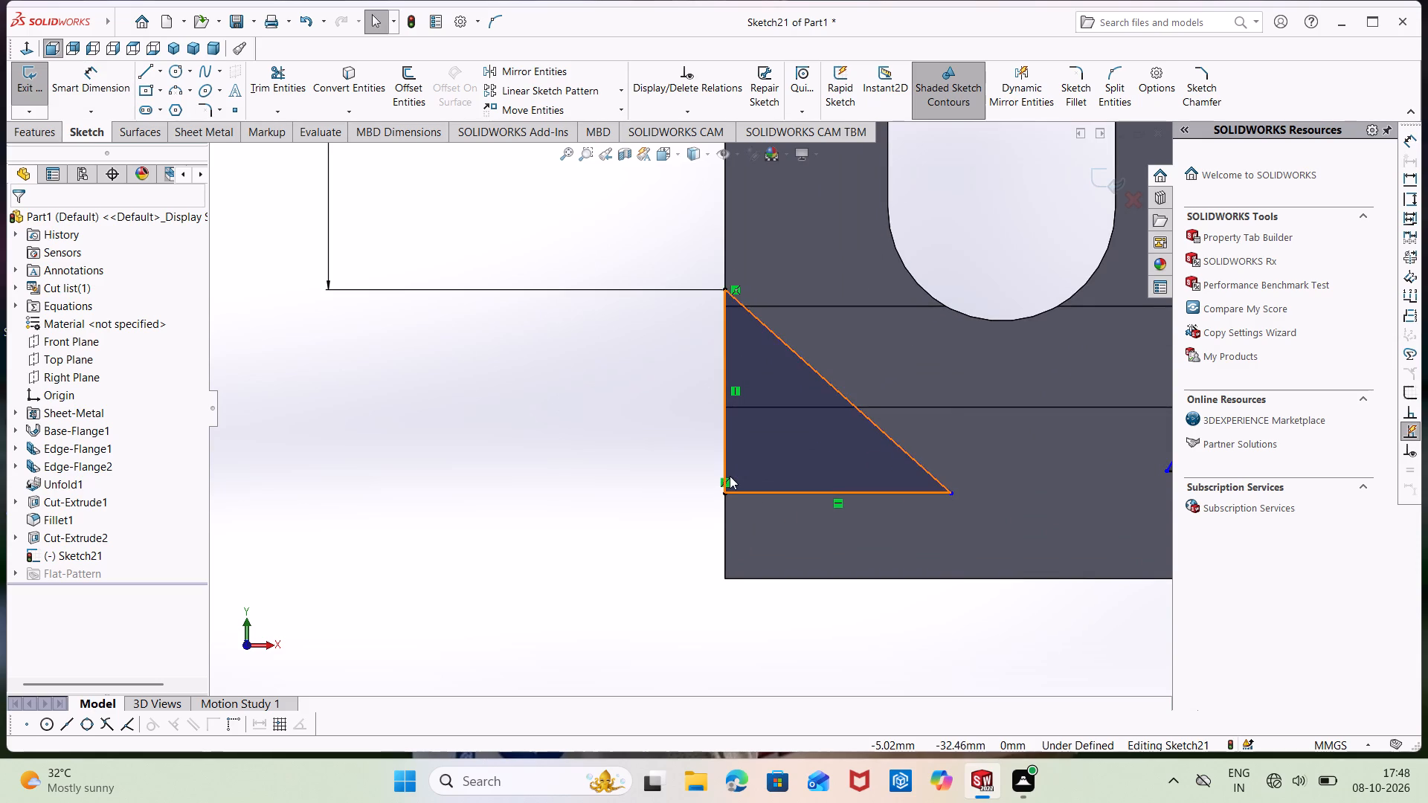
right_click(730, 480)
left_click(762, 680)
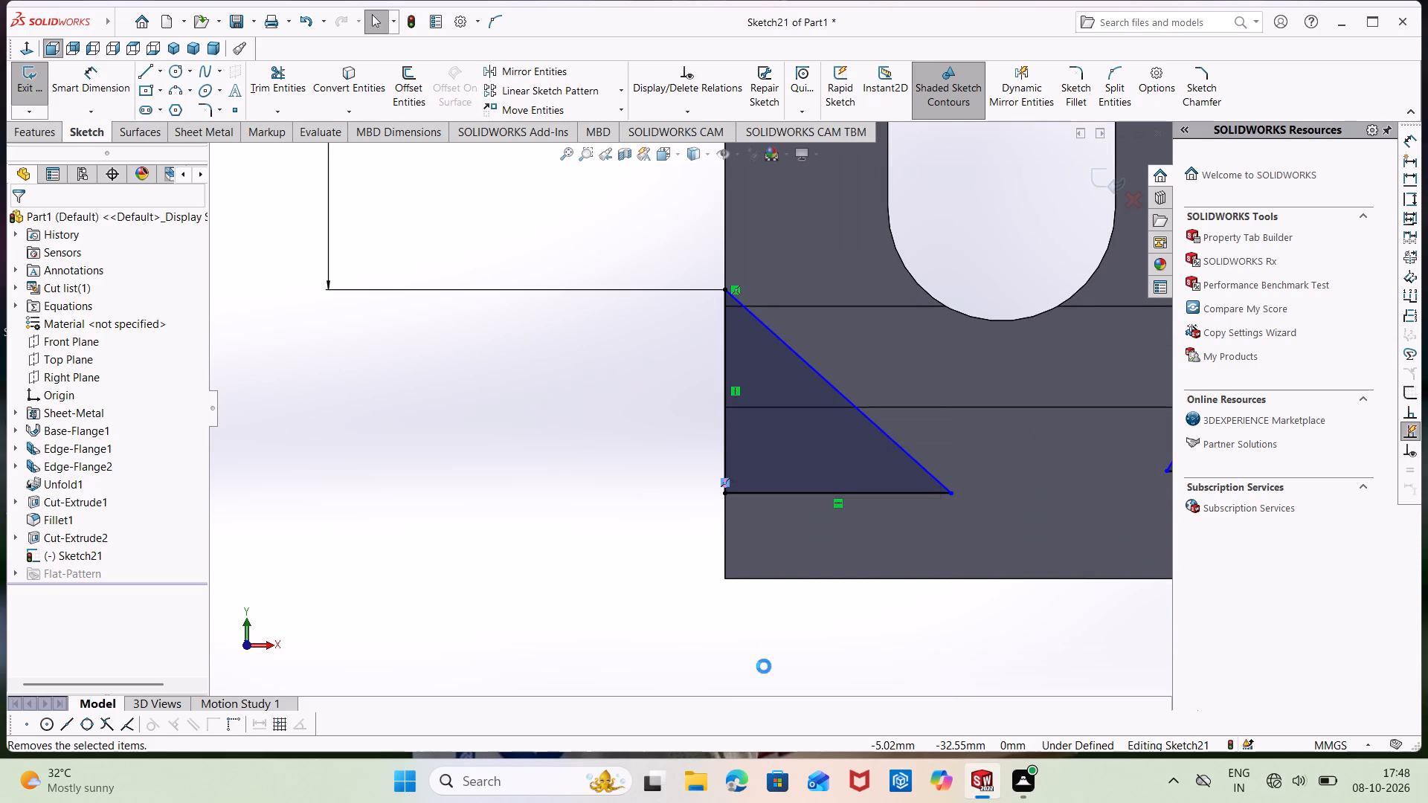
Dimension the left triangle's vertical side as 3.35 mm.
scroll(659, 540, "up", 6)
right_click_drag(608, 527, 608, 503)
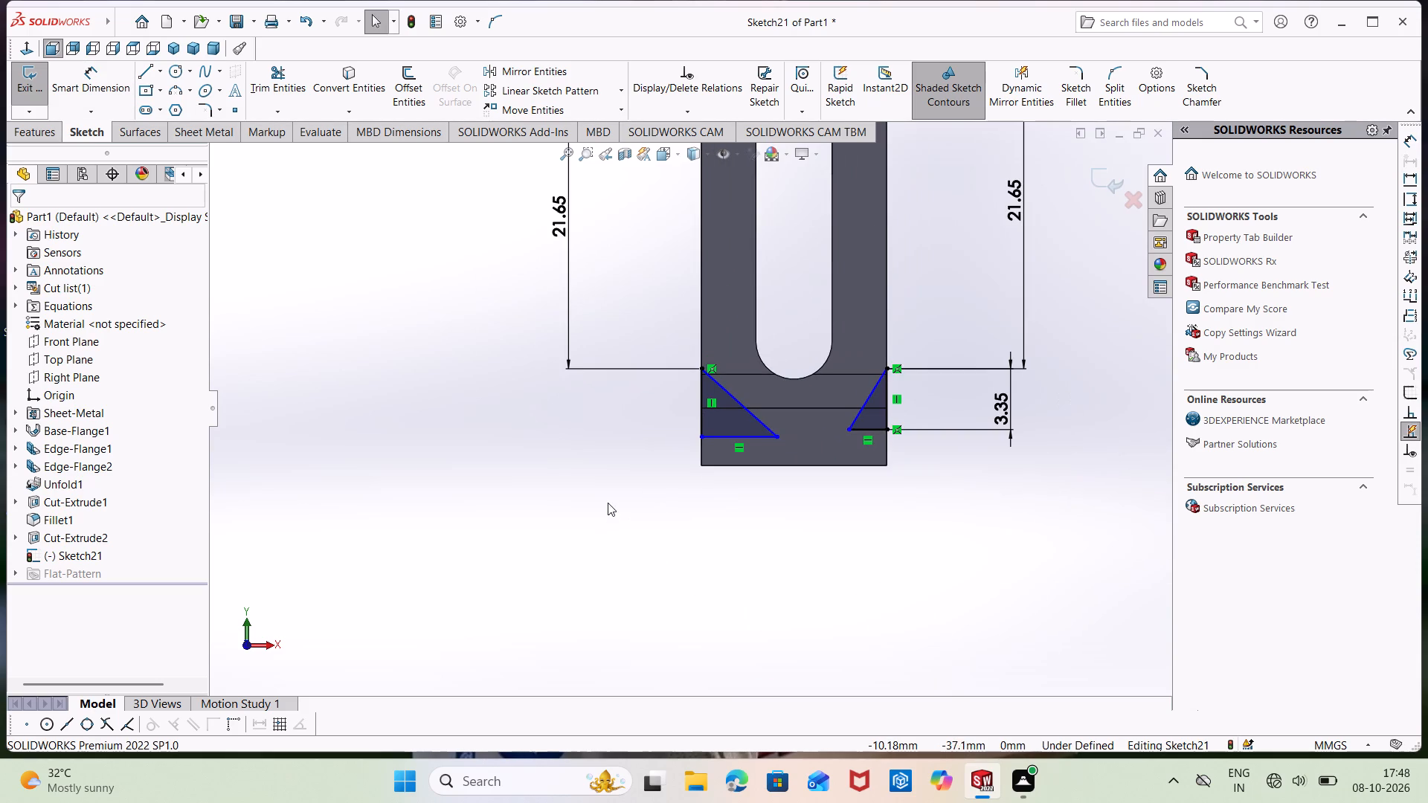
right_click_drag(608, 503, 568, 335)
left_click(704, 405)
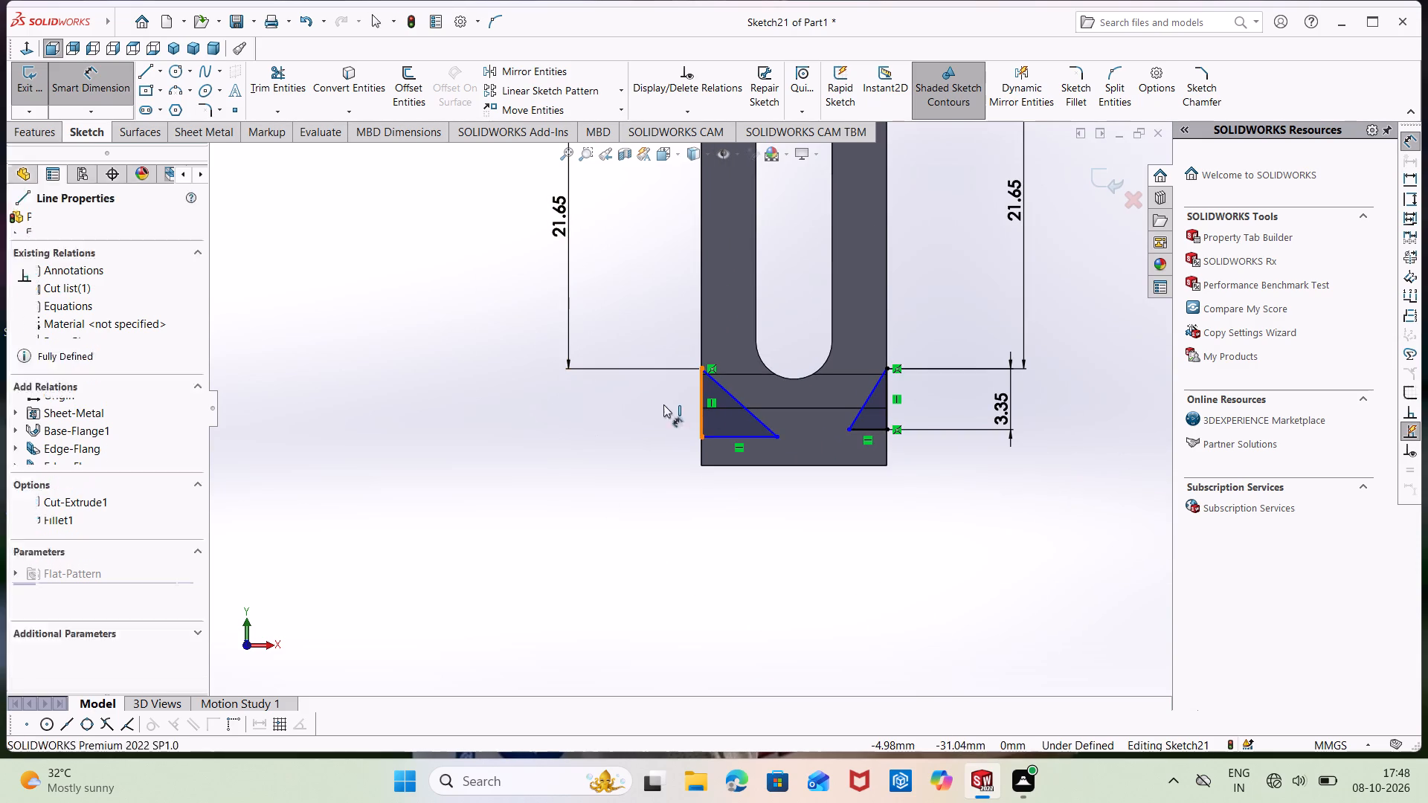
left_click(624, 419)
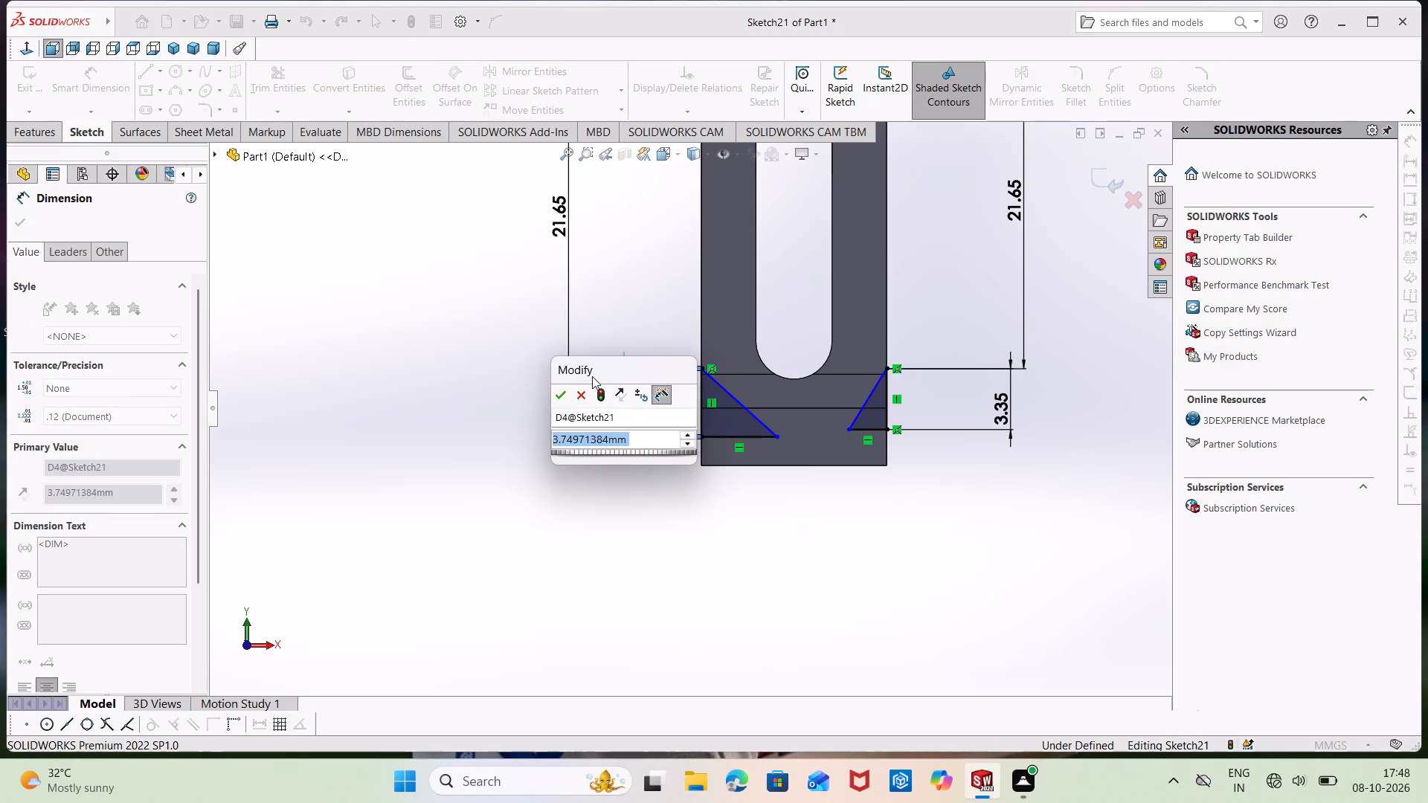
key("BackSpace")
key("3")
key("period")
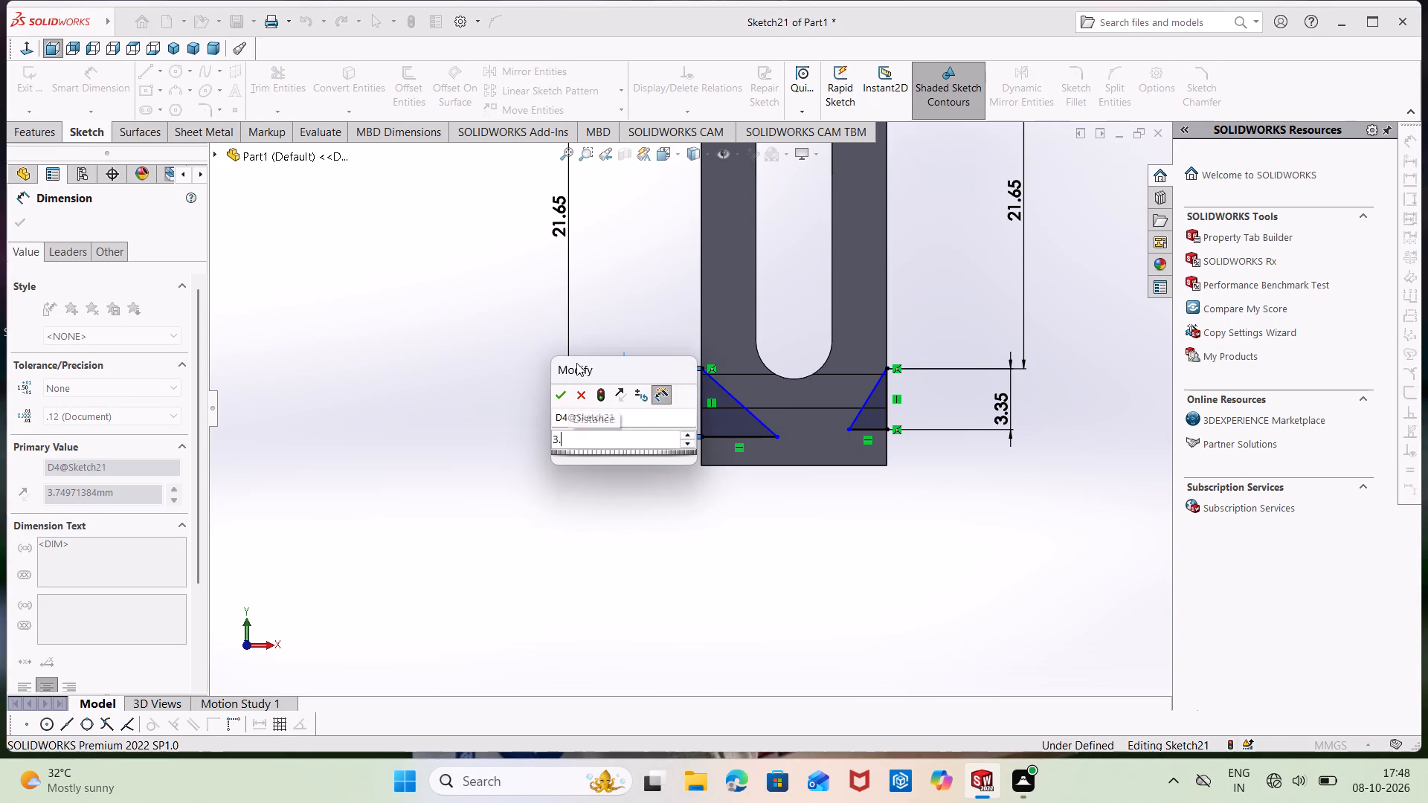
key("3")
key("5")
key("Return")
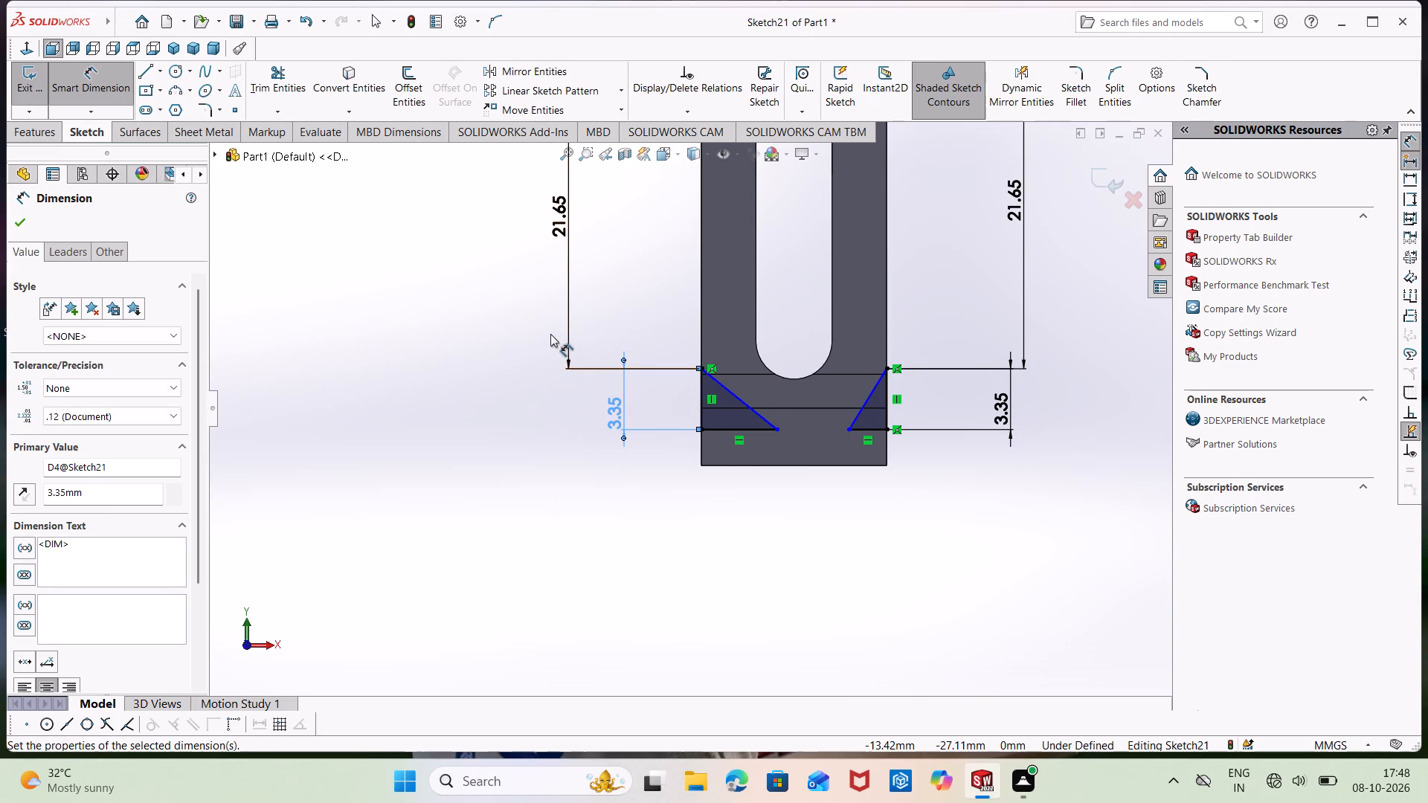
left_click(480, 332)
right_click(480, 341)
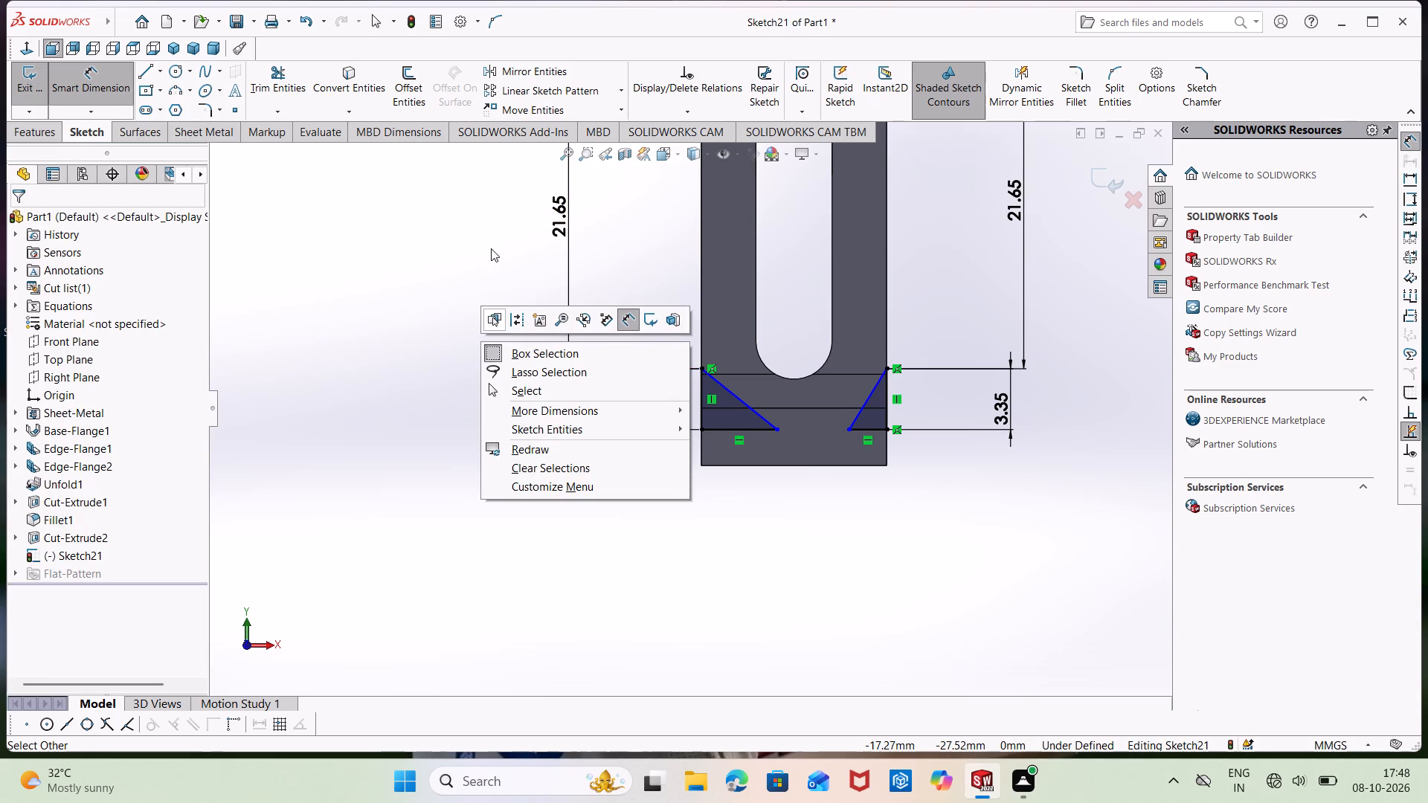
key("Escape")
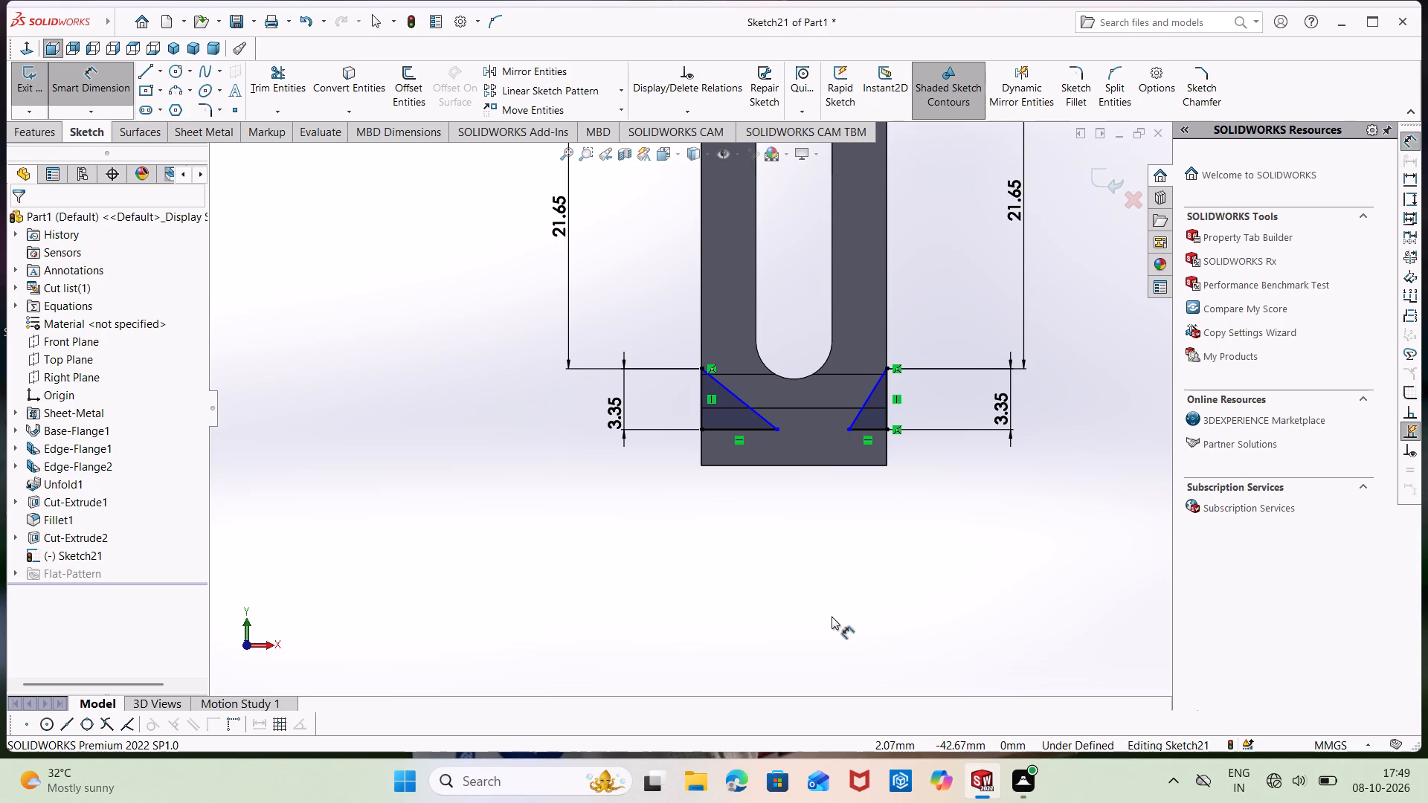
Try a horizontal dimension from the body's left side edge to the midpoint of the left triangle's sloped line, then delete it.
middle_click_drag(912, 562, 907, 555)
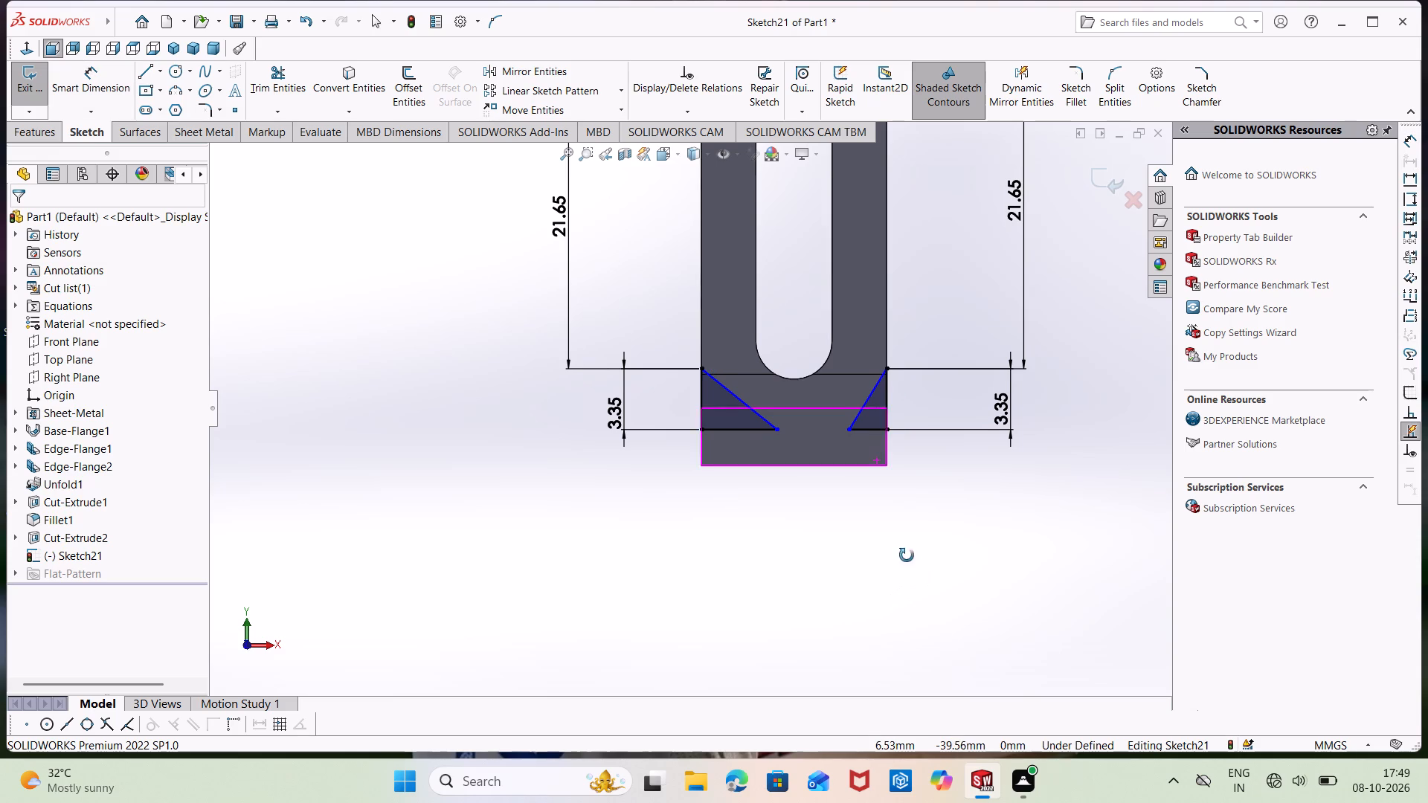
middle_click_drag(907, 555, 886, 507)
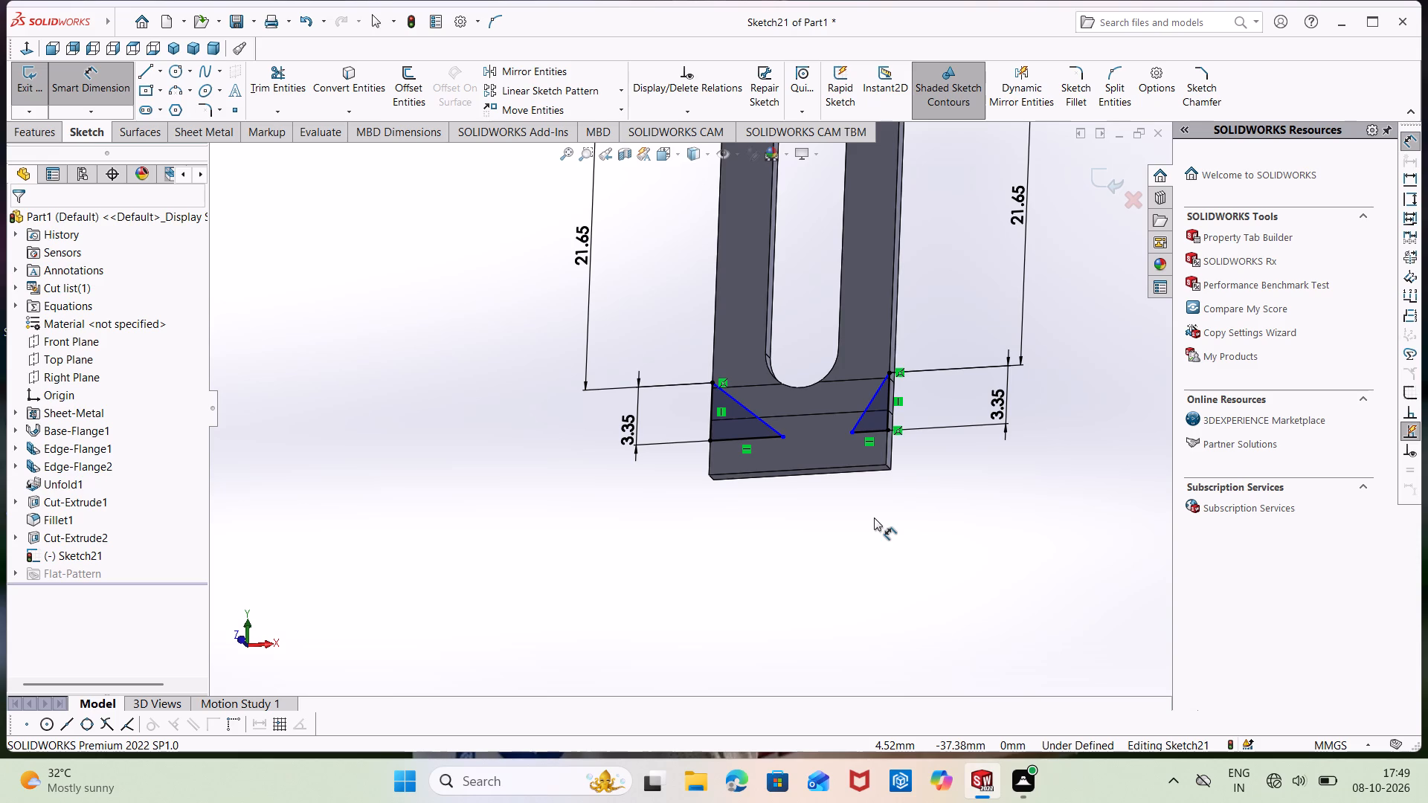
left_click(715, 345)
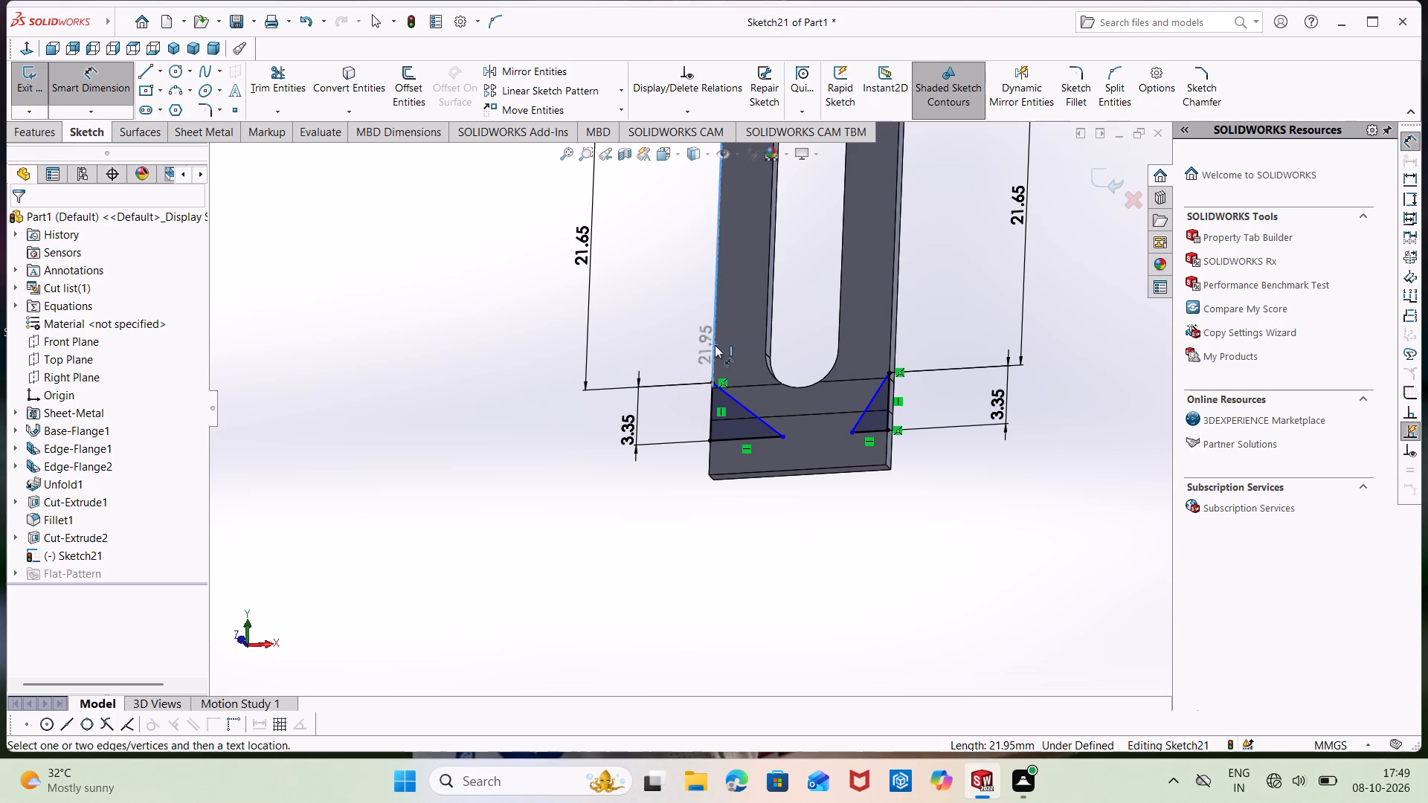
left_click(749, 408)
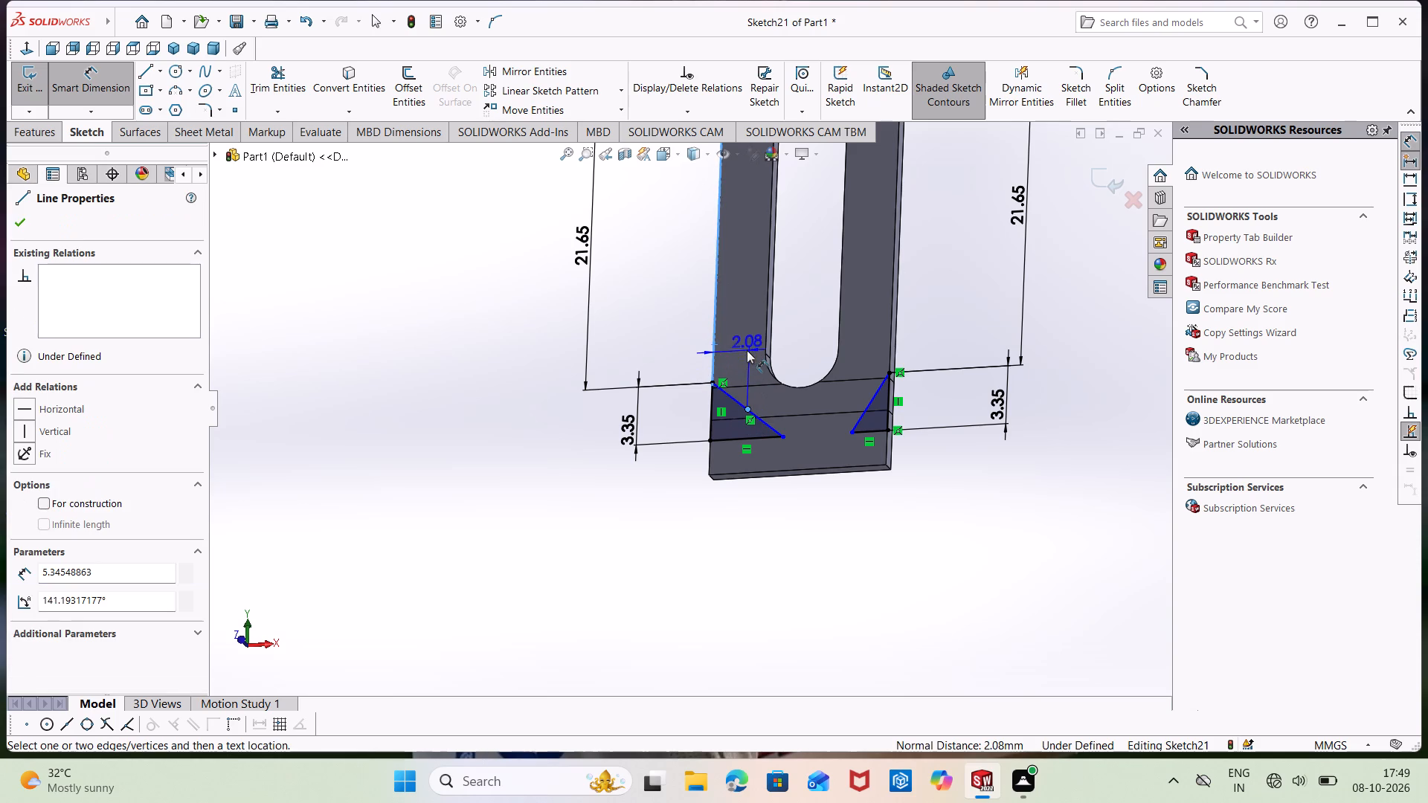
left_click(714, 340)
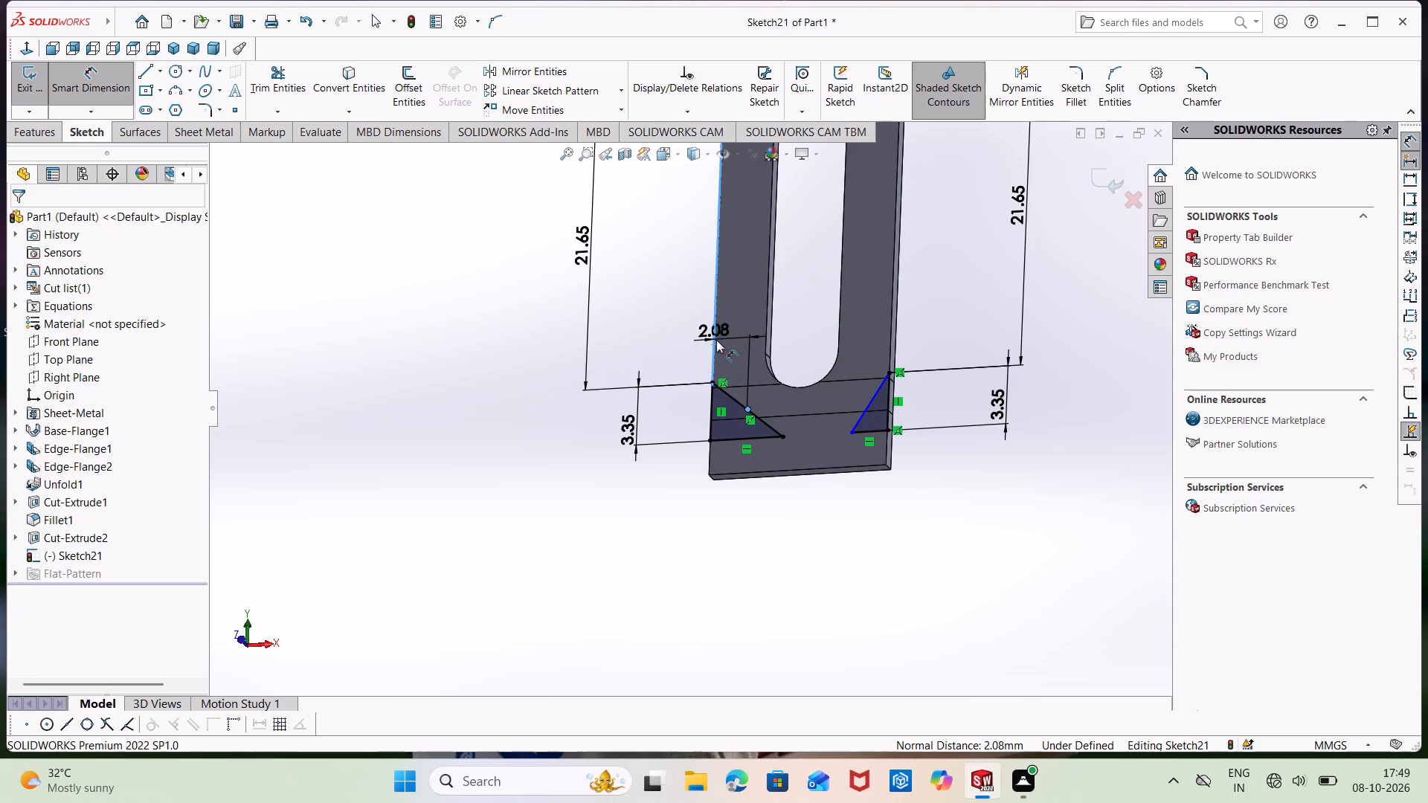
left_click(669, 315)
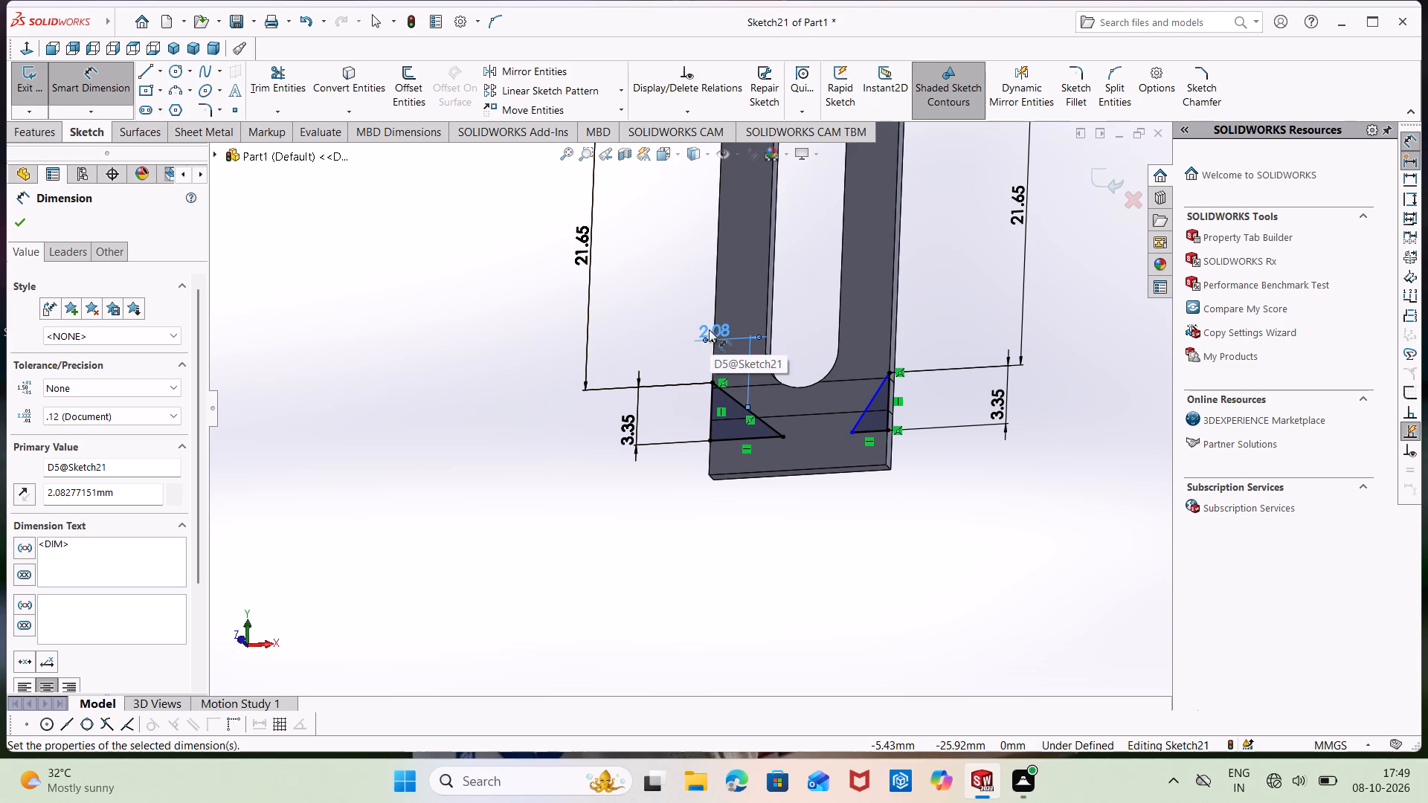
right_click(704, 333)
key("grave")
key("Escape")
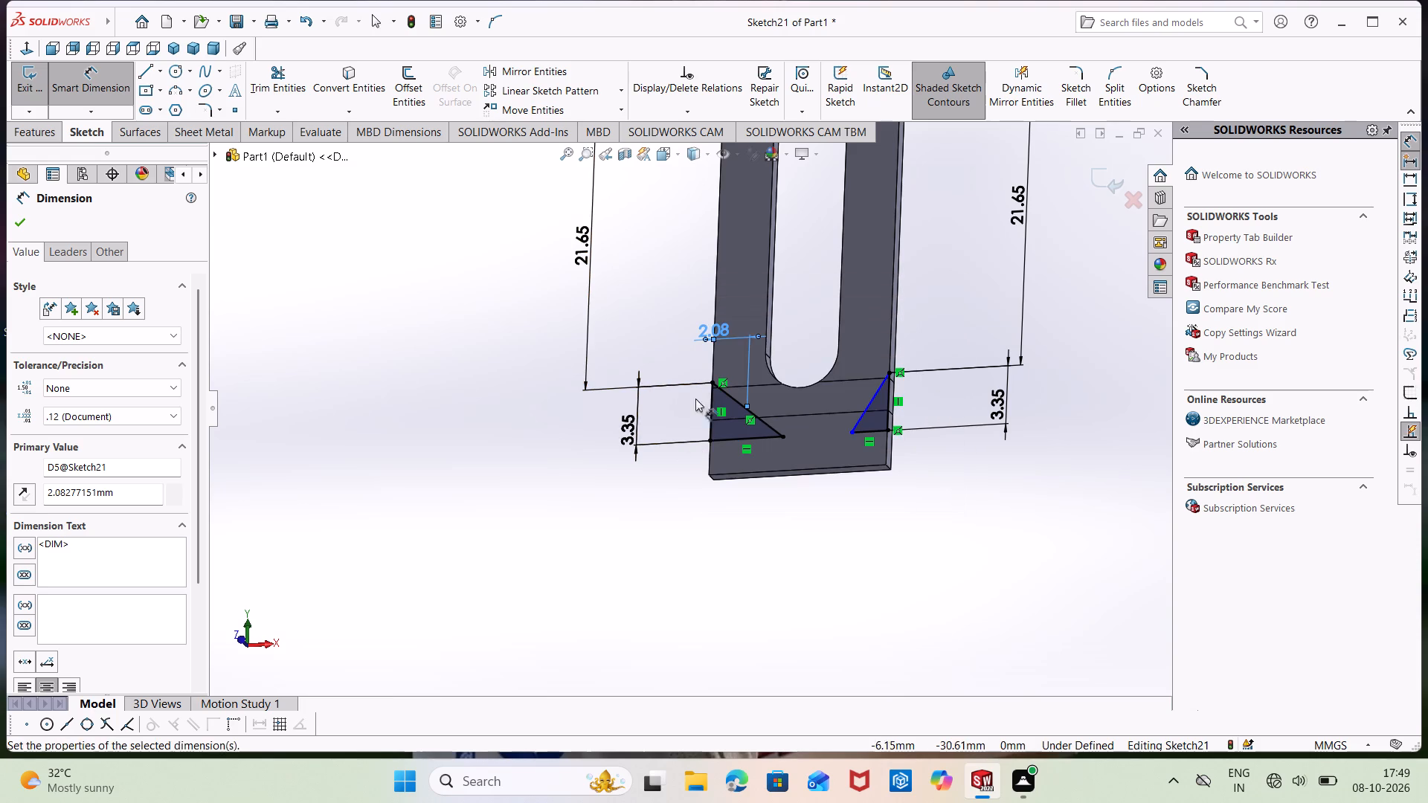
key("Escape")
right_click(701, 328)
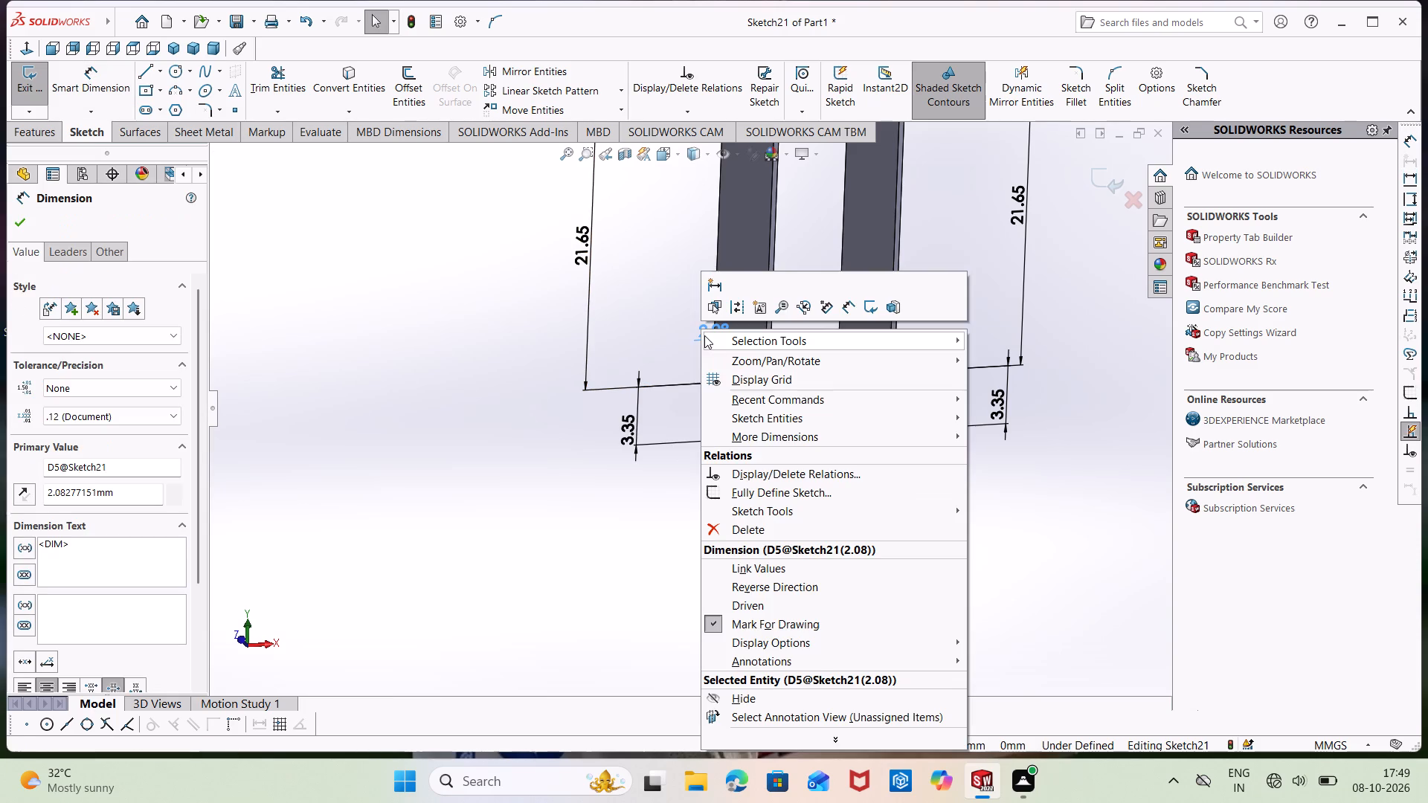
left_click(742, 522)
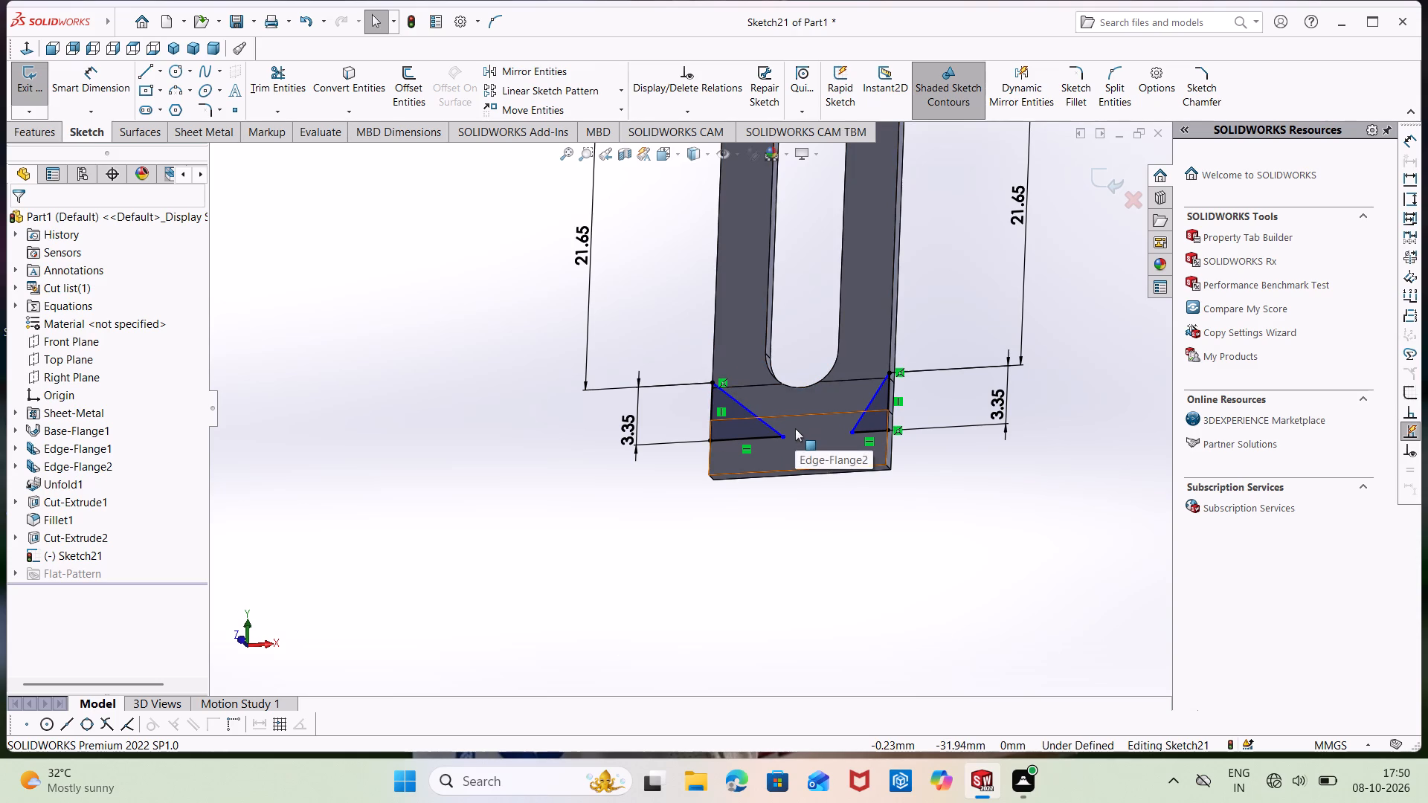
Examine the whole flat blank, its right shoulder corner and both dimensioned lower triangles in the front view.
key("f")
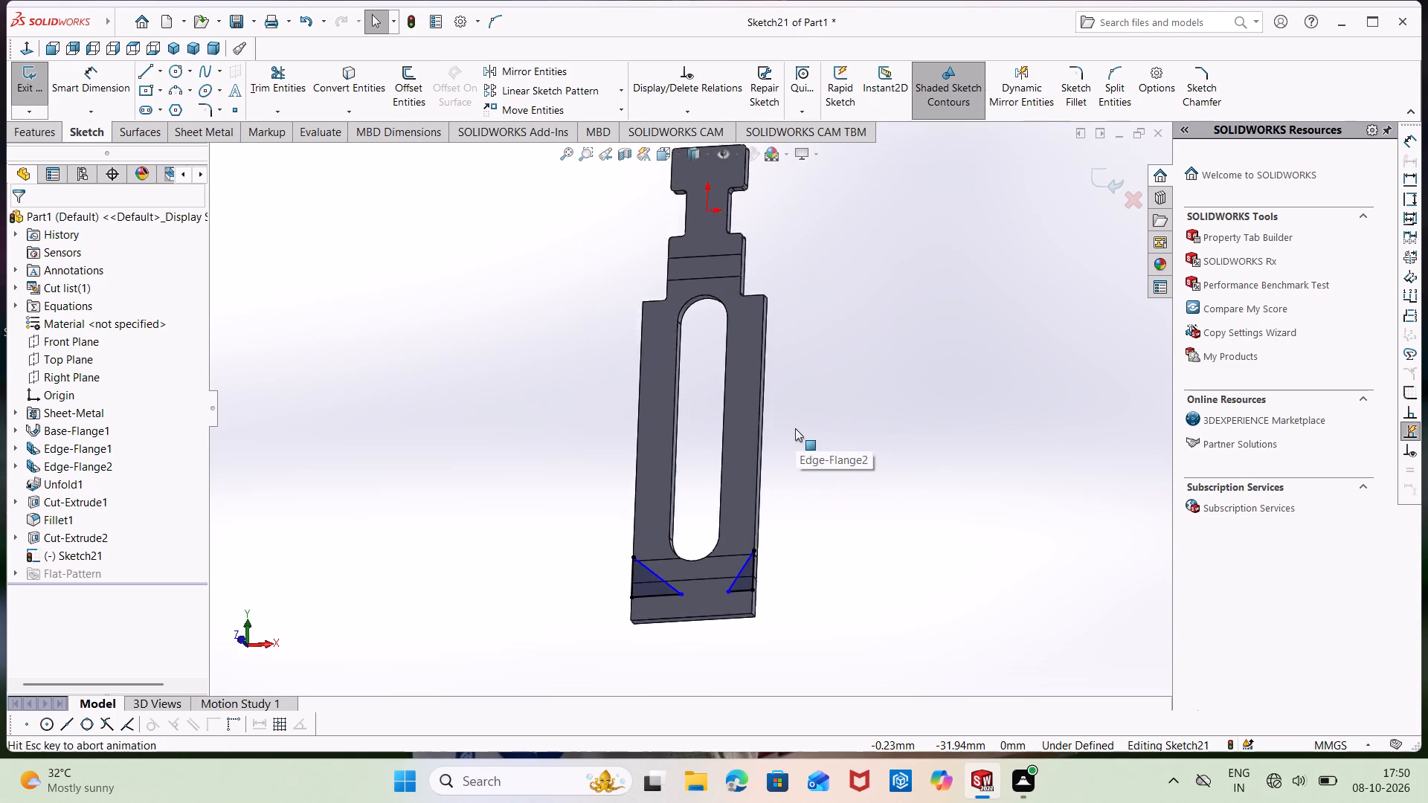
key("ctrl+8")
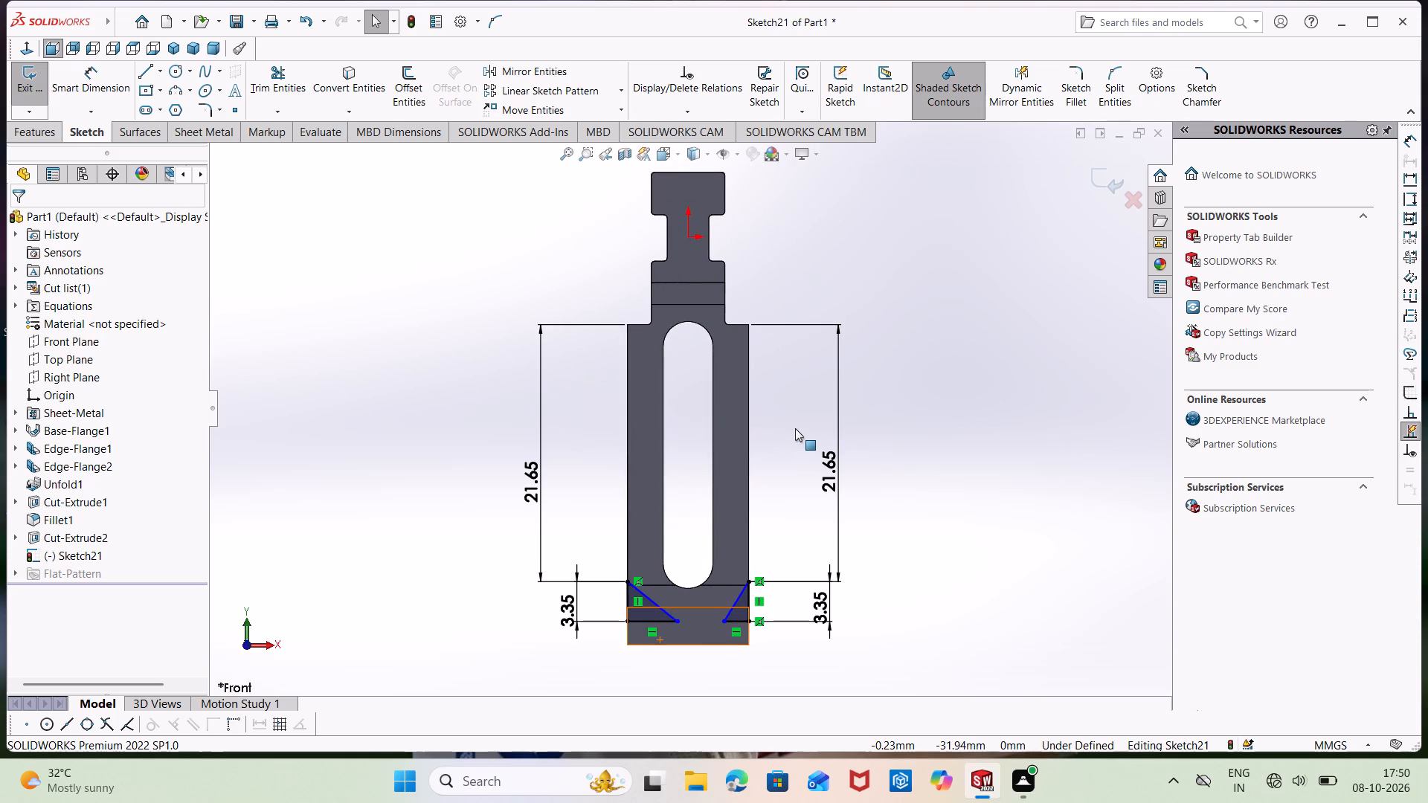
key("f")
scroll(799, 404, "down", 2)
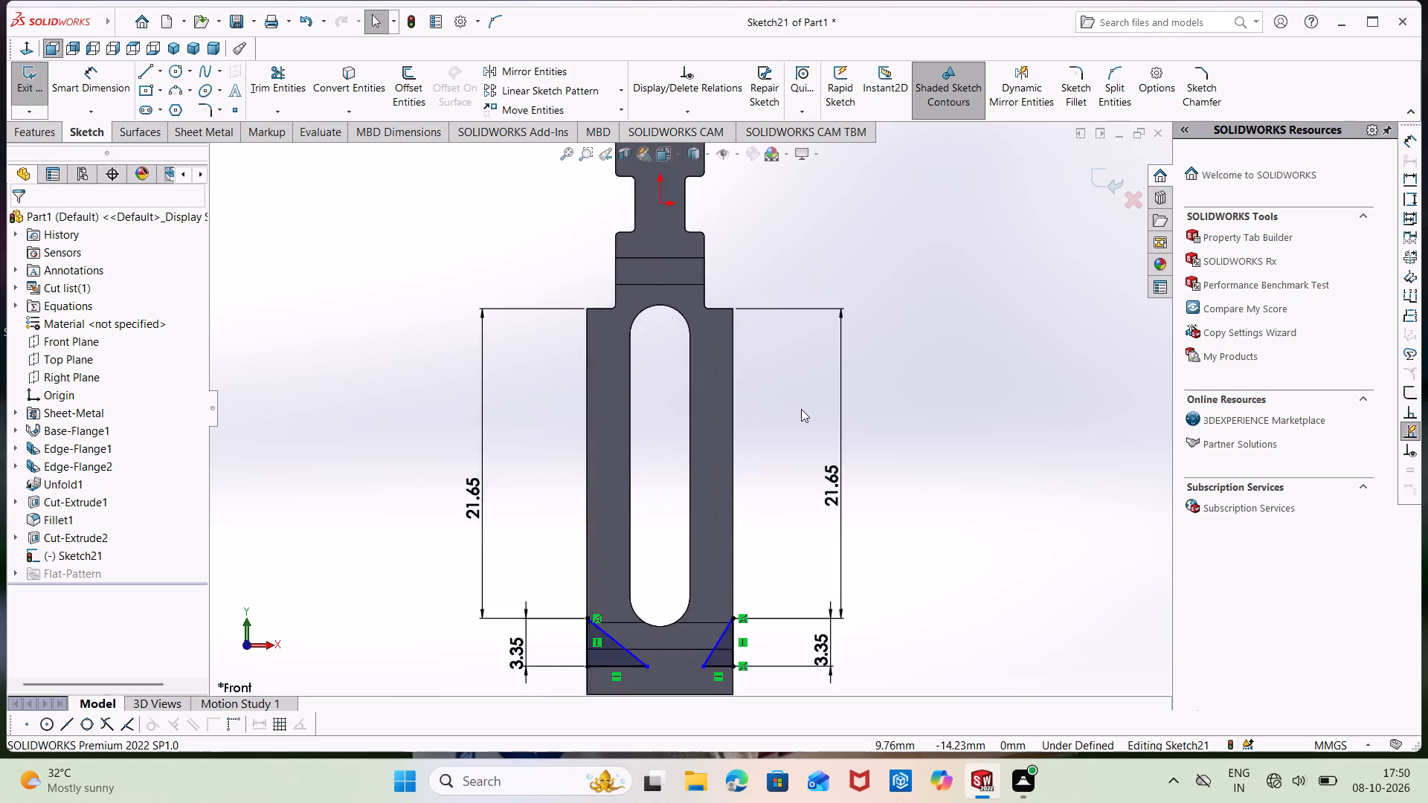
scroll(801, 409, "down", 4)
middle_click_drag(797, 415, 802, 395)
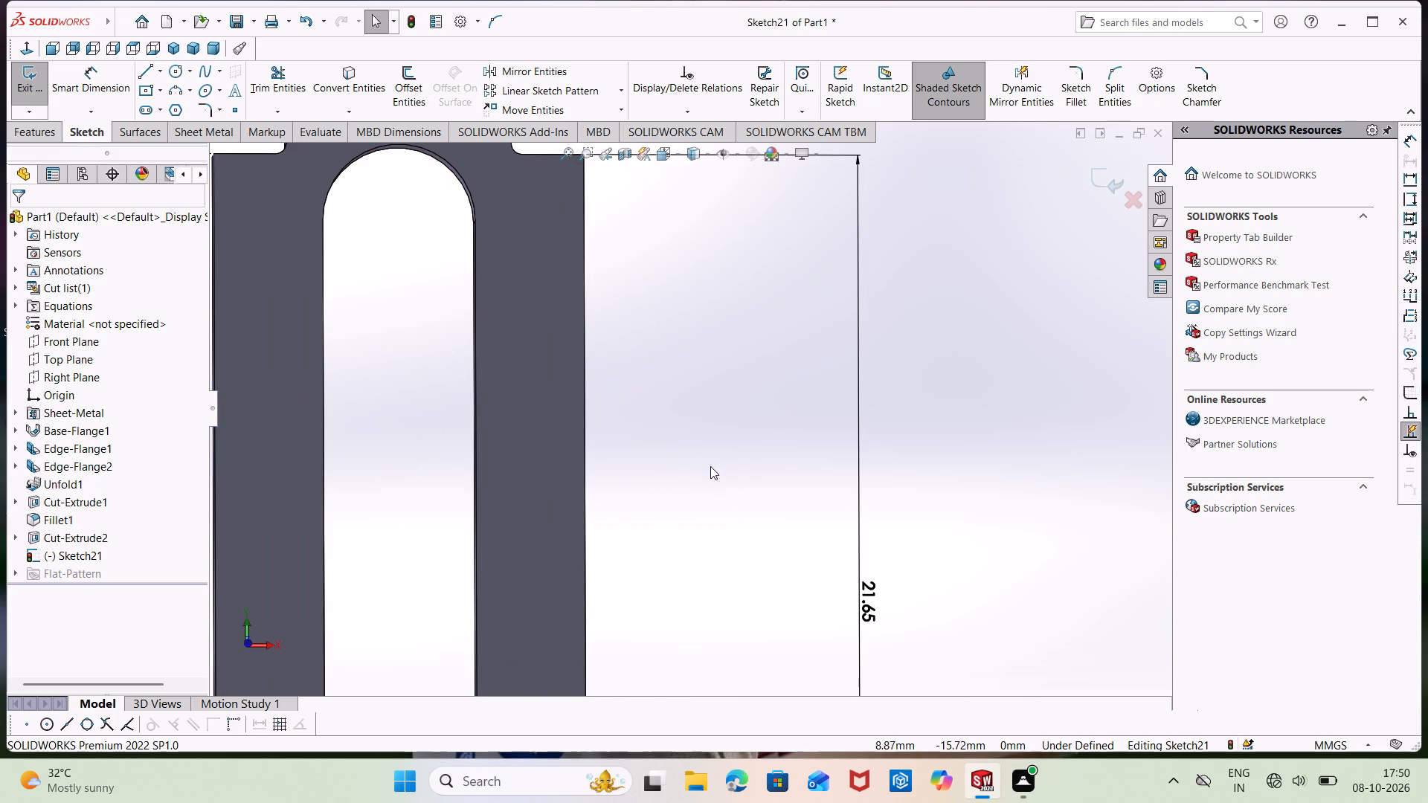
middle_click_drag(686, 497, 849, 0, "ctrl")
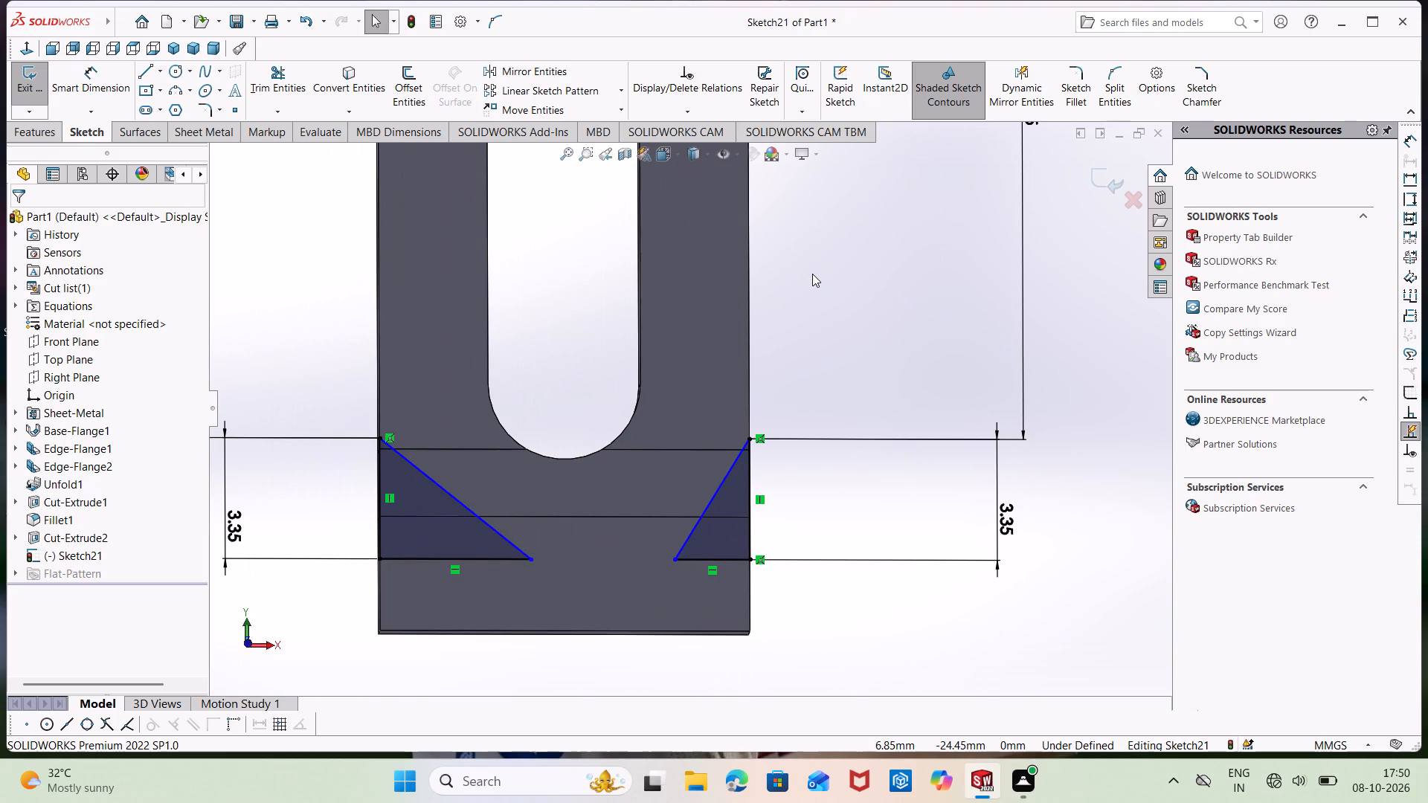
key("ctrl+8")
scroll(812, 273, "down", 3)
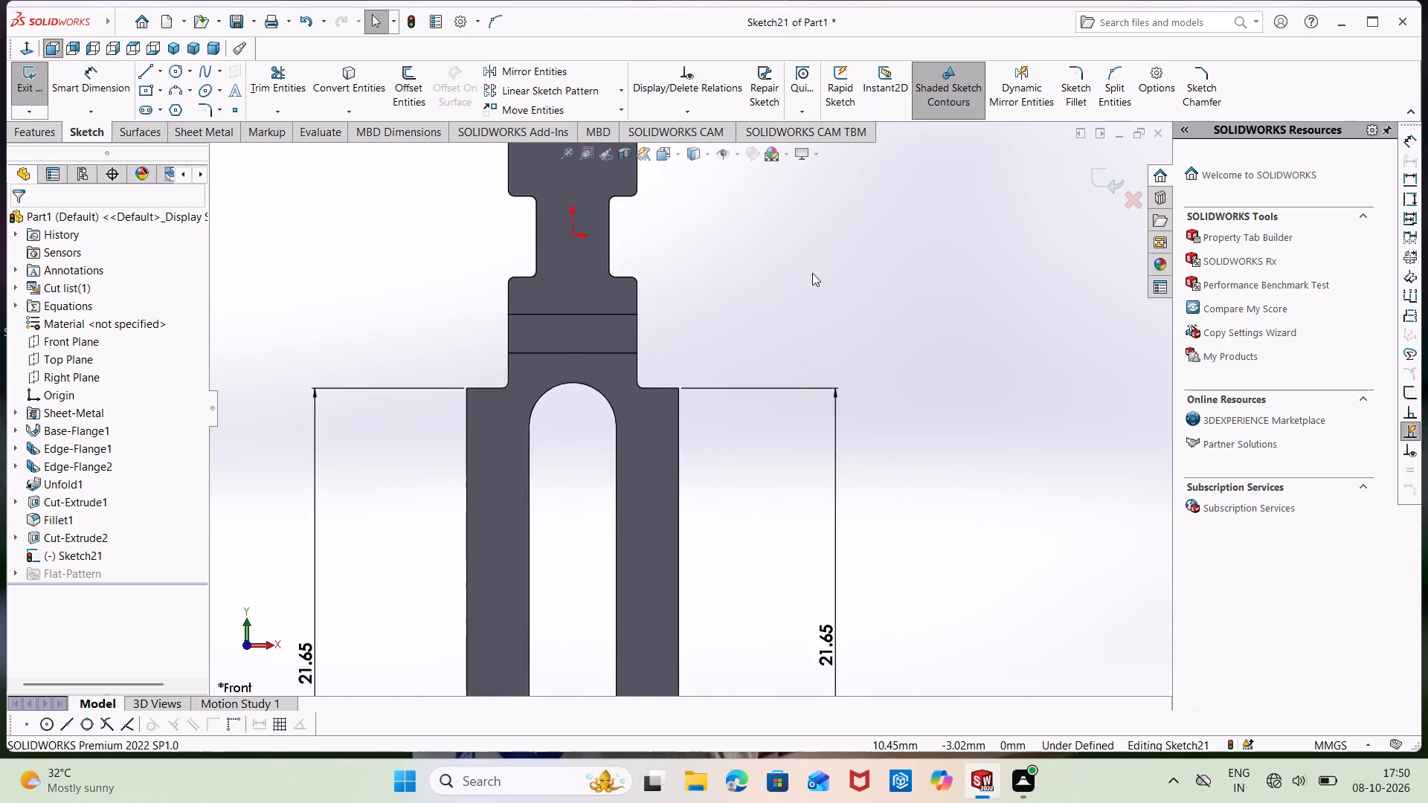
scroll(812, 273, "down", 6)
middle_click_drag(495, 526, 654, 374, "ctrl")
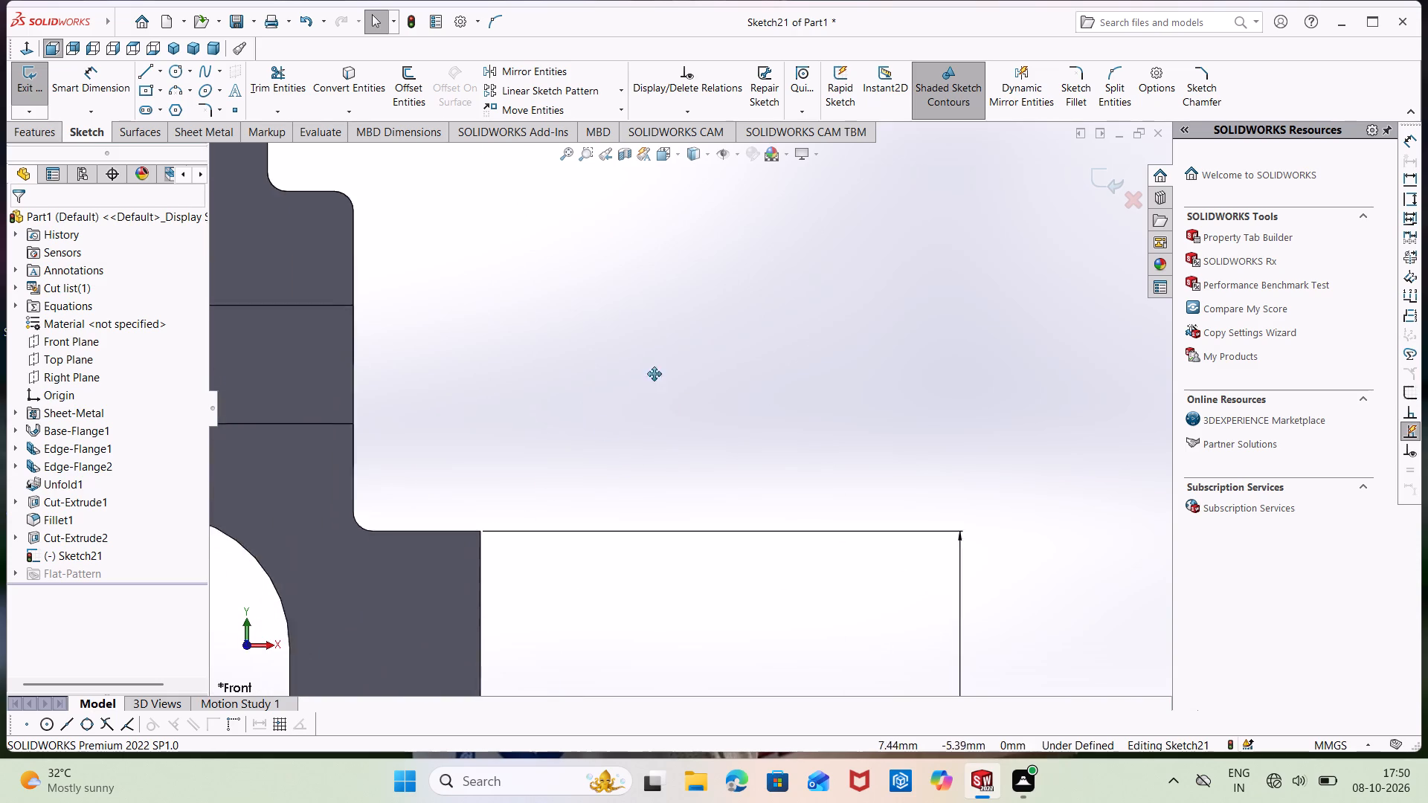
middle_click_drag(654, 374, 783, 189, "ctrl")
scroll(668, 401, "up", 5, "ctrl")
middle_click_drag(659, 437, 747, 31, "ctrl")
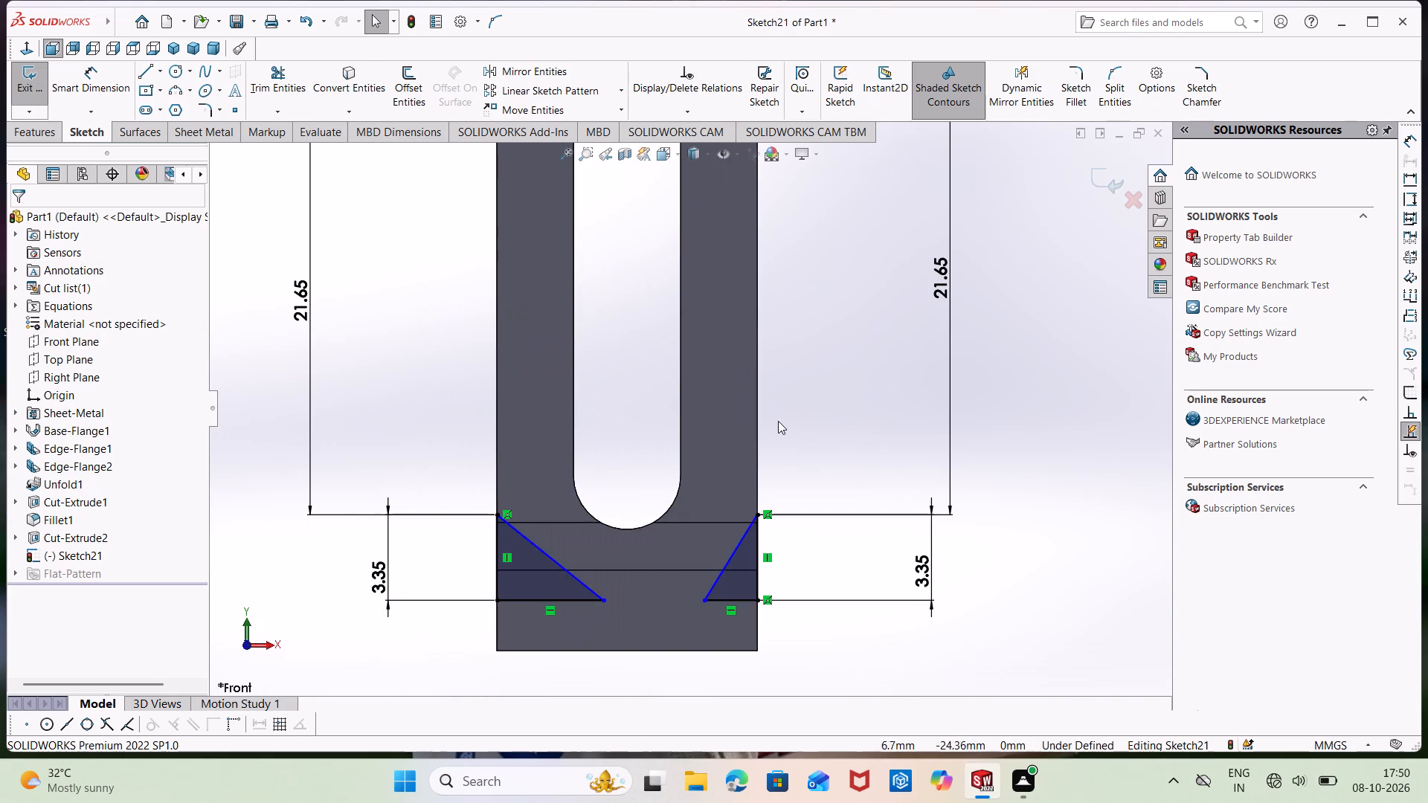
Dimension the angle between the left triangle's sloped line and the body's left side edge as 135 degrees.
right_click_drag(461, 387, 410, 158)
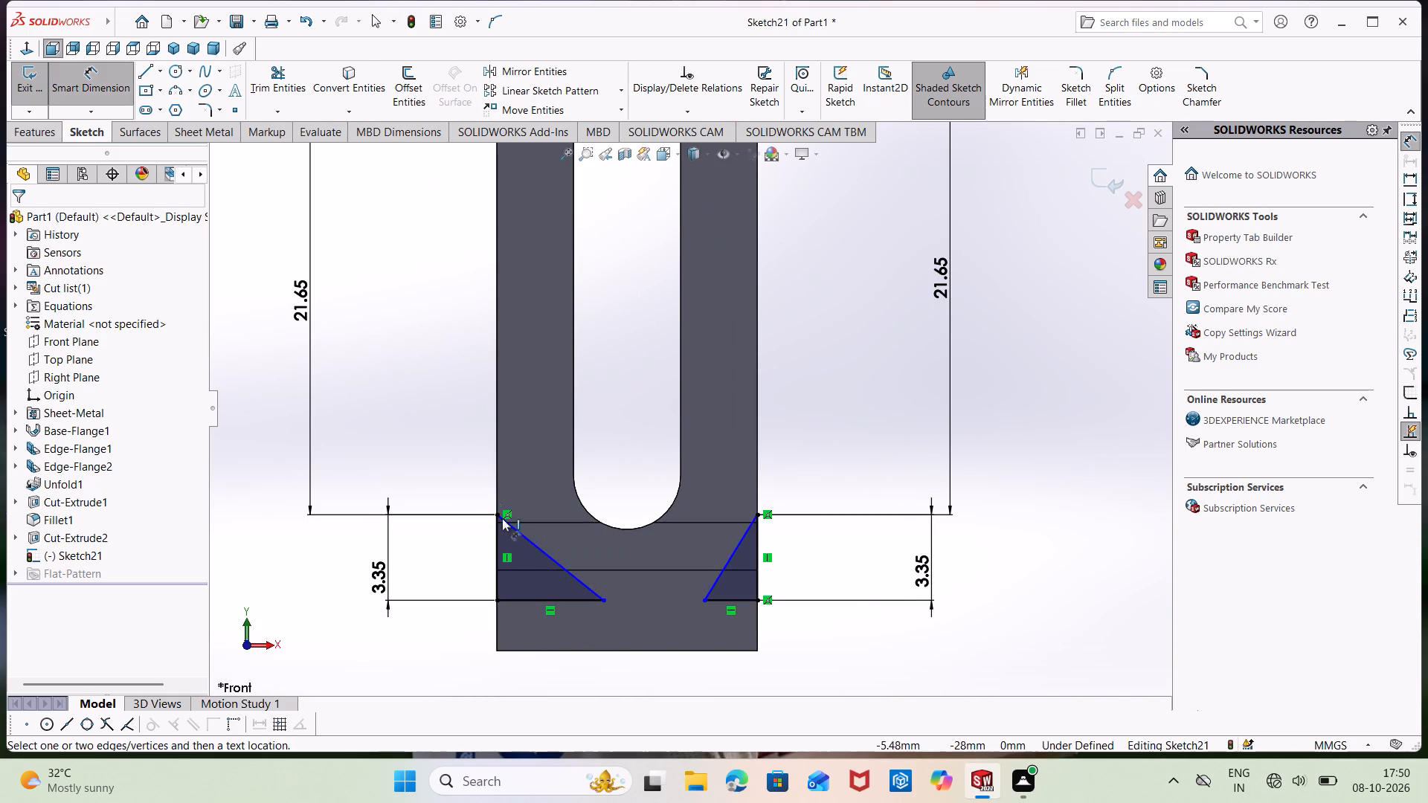
left_click(527, 538)
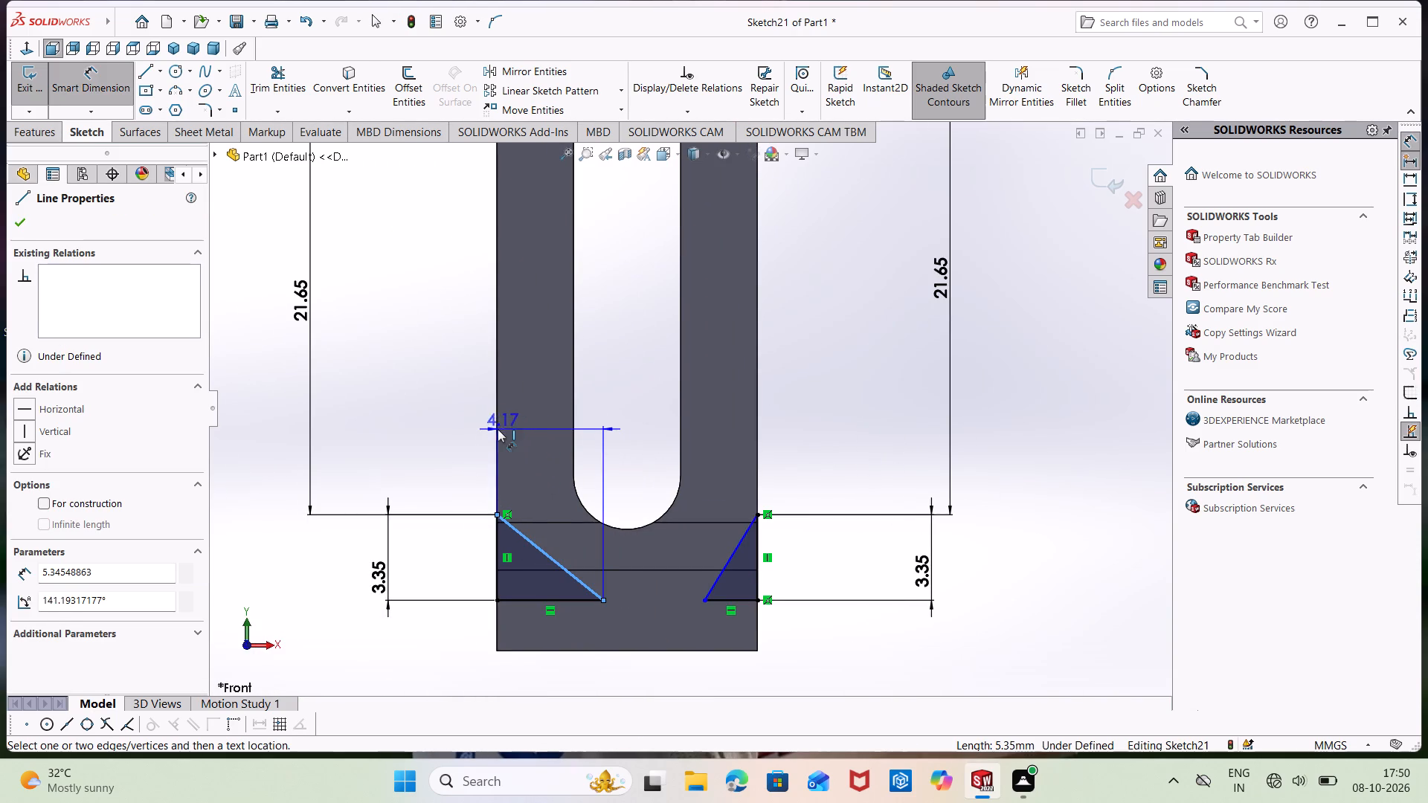
left_click(496, 429)
left_click(536, 500)
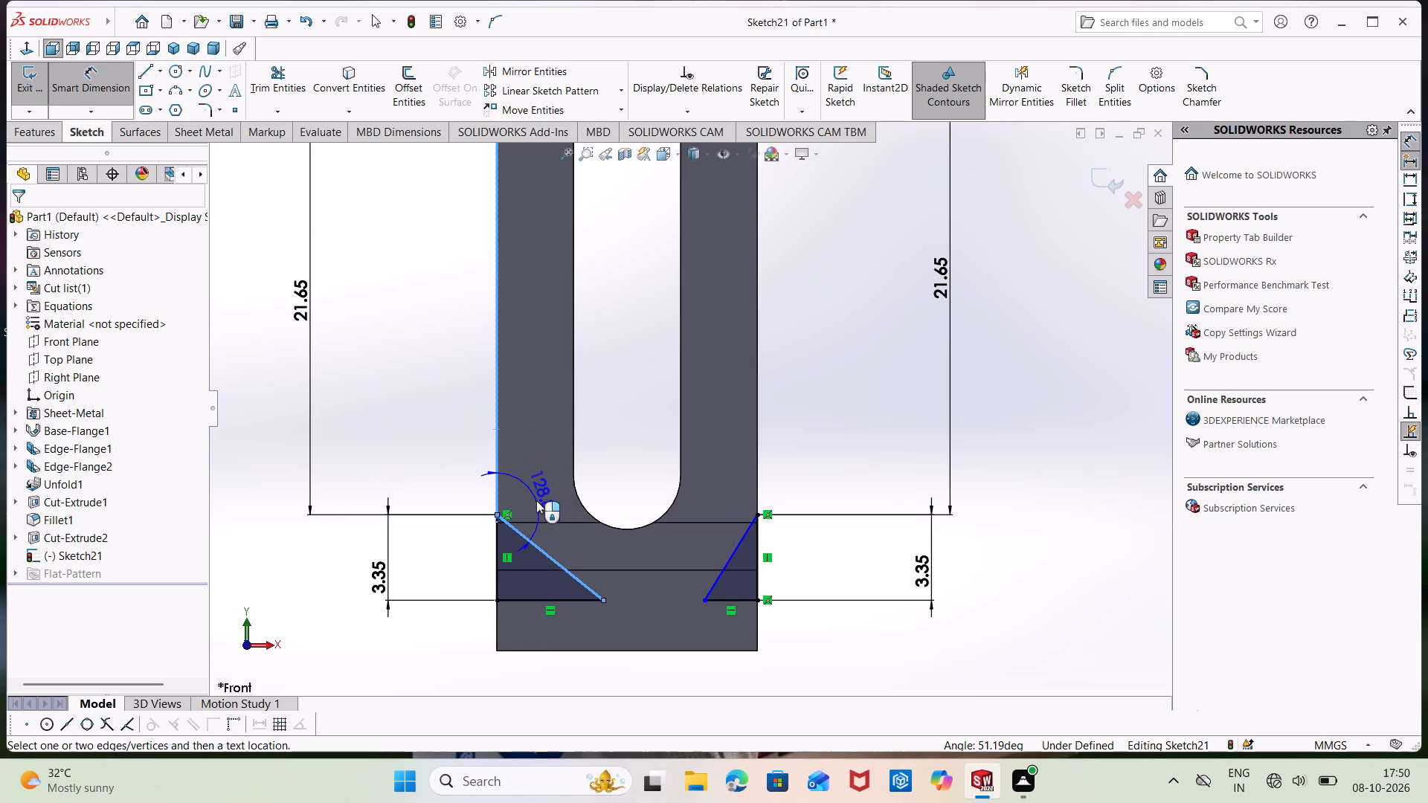
key("BackSpace")
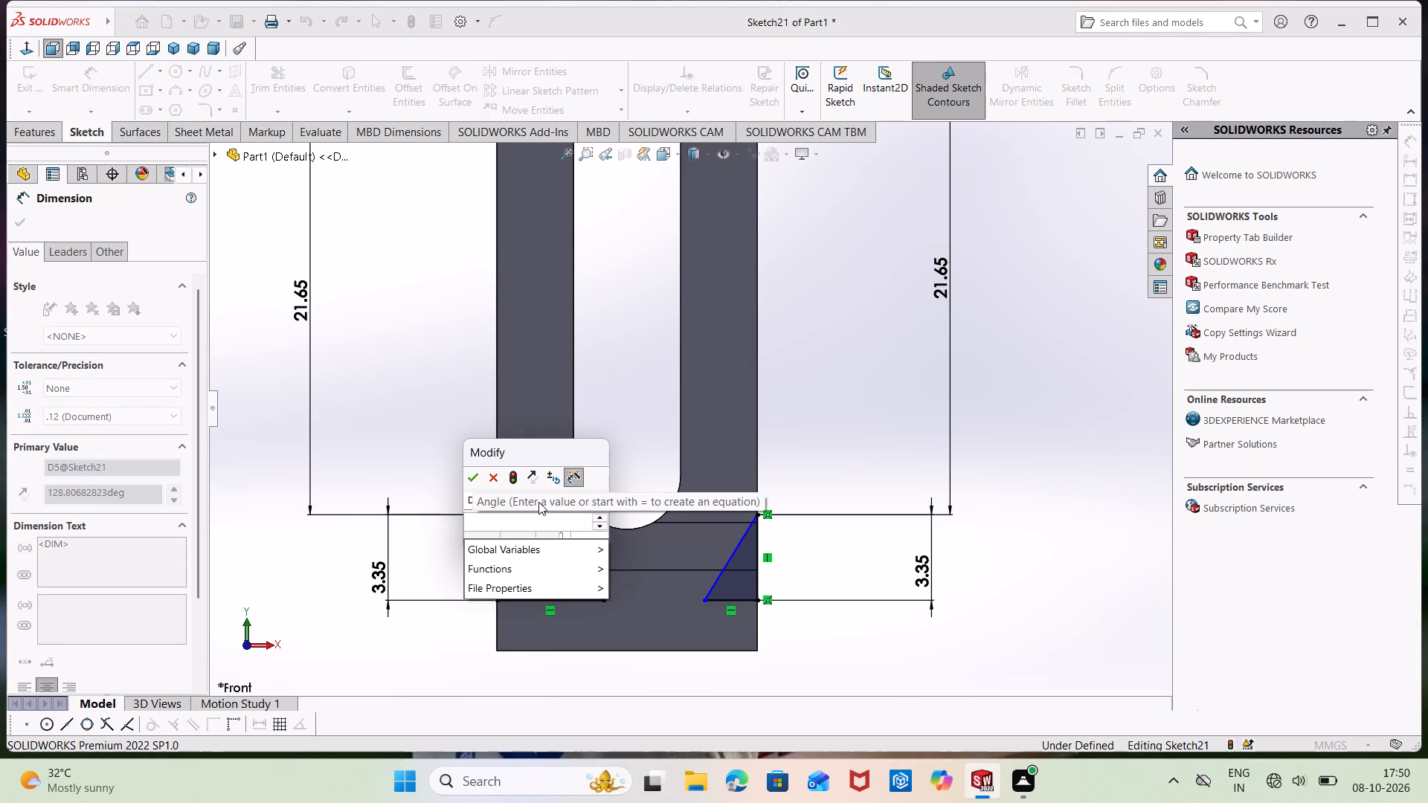
type("135")
key("Return")
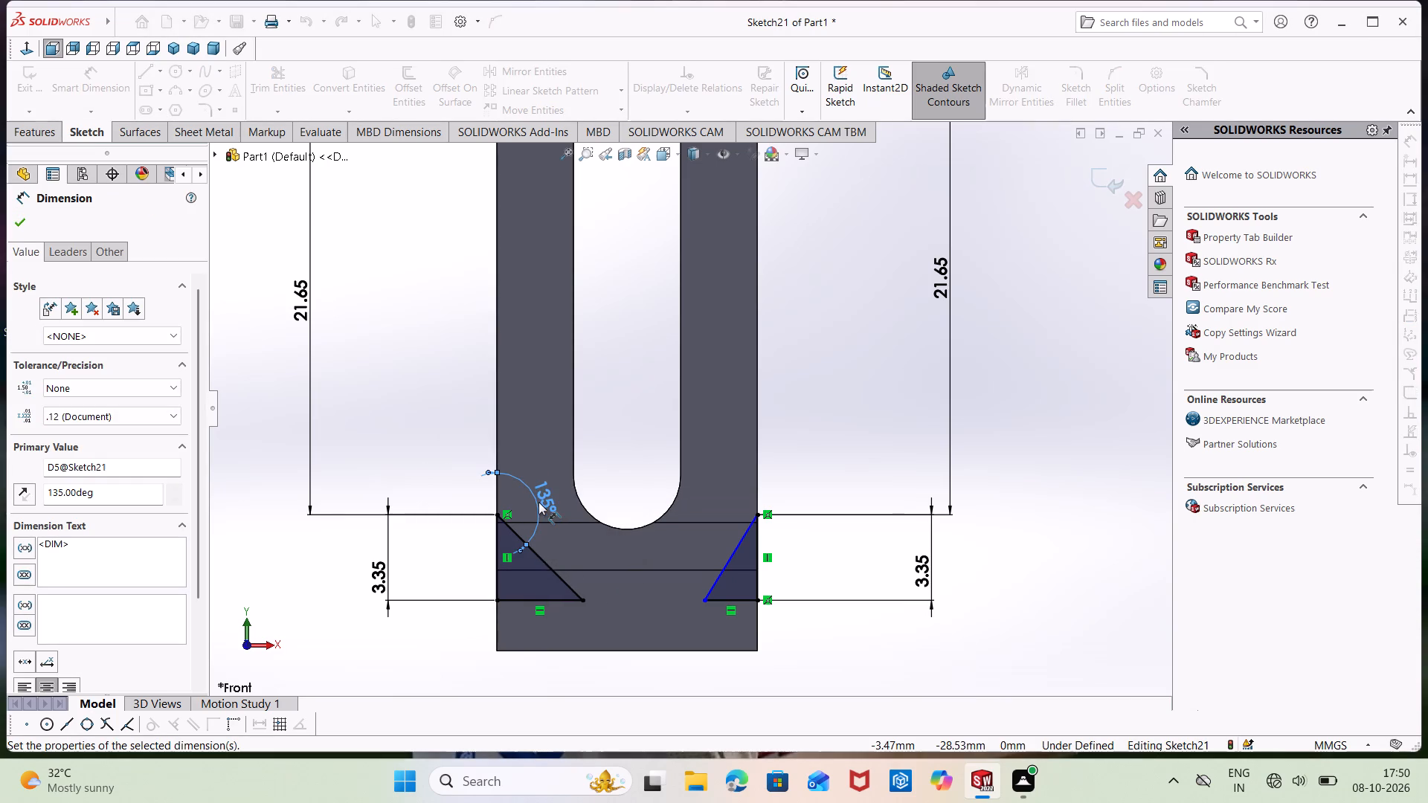
Dimension the angle between the right triangle's sloped line and the body's right side edge as 135 degrees.
left_click(742, 541)
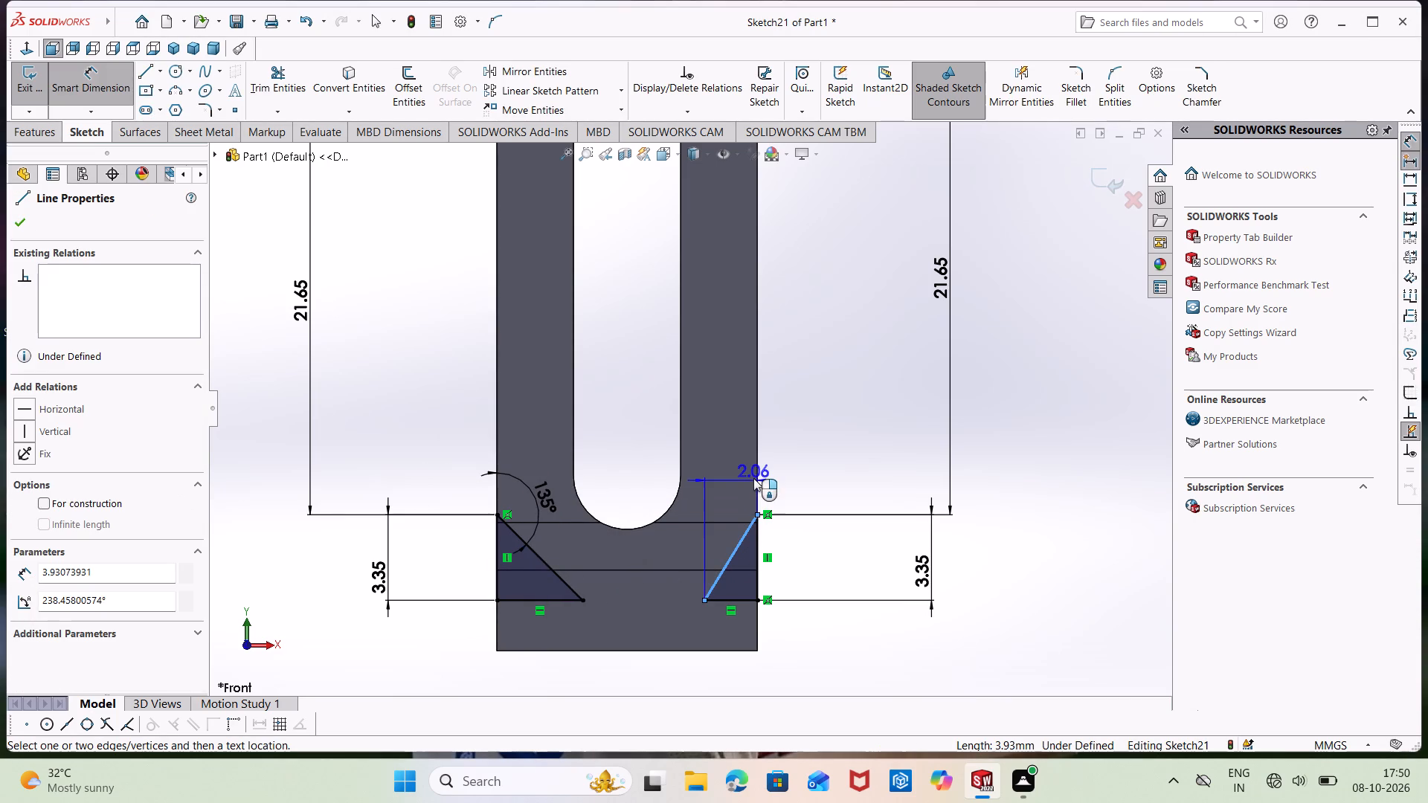
left_click(757, 472, "ctrl")
left_click(723, 488)
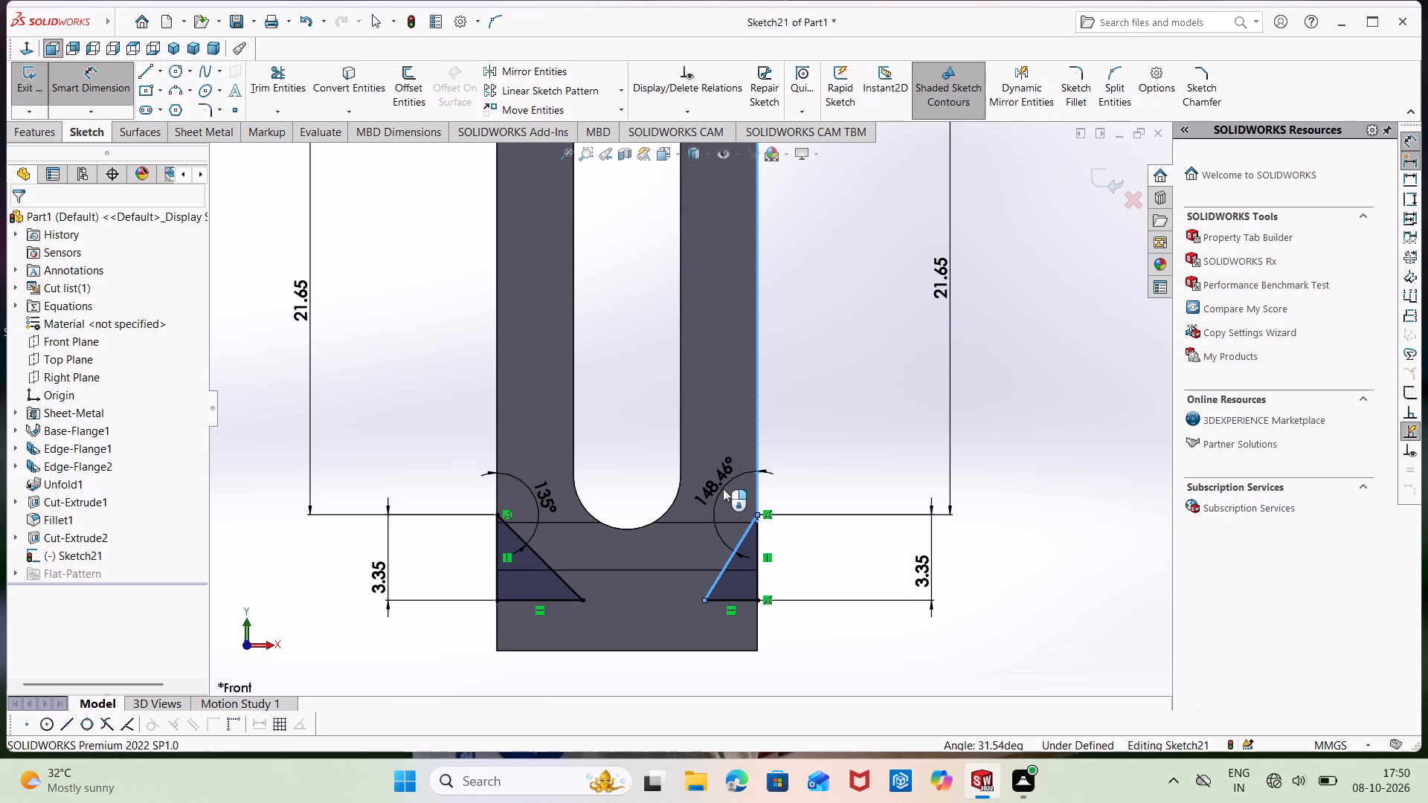
key("BackSpace")
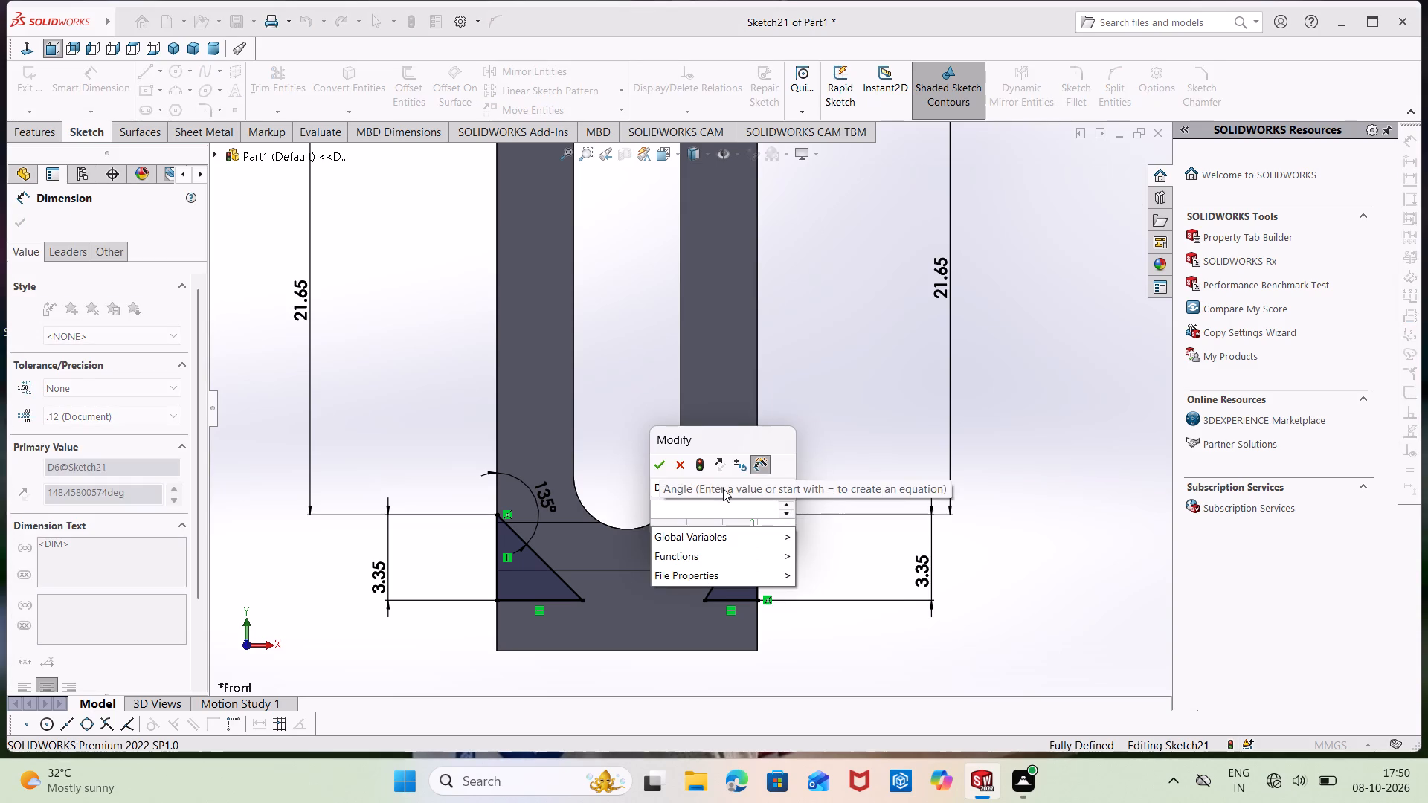
type("135")
key("Return")
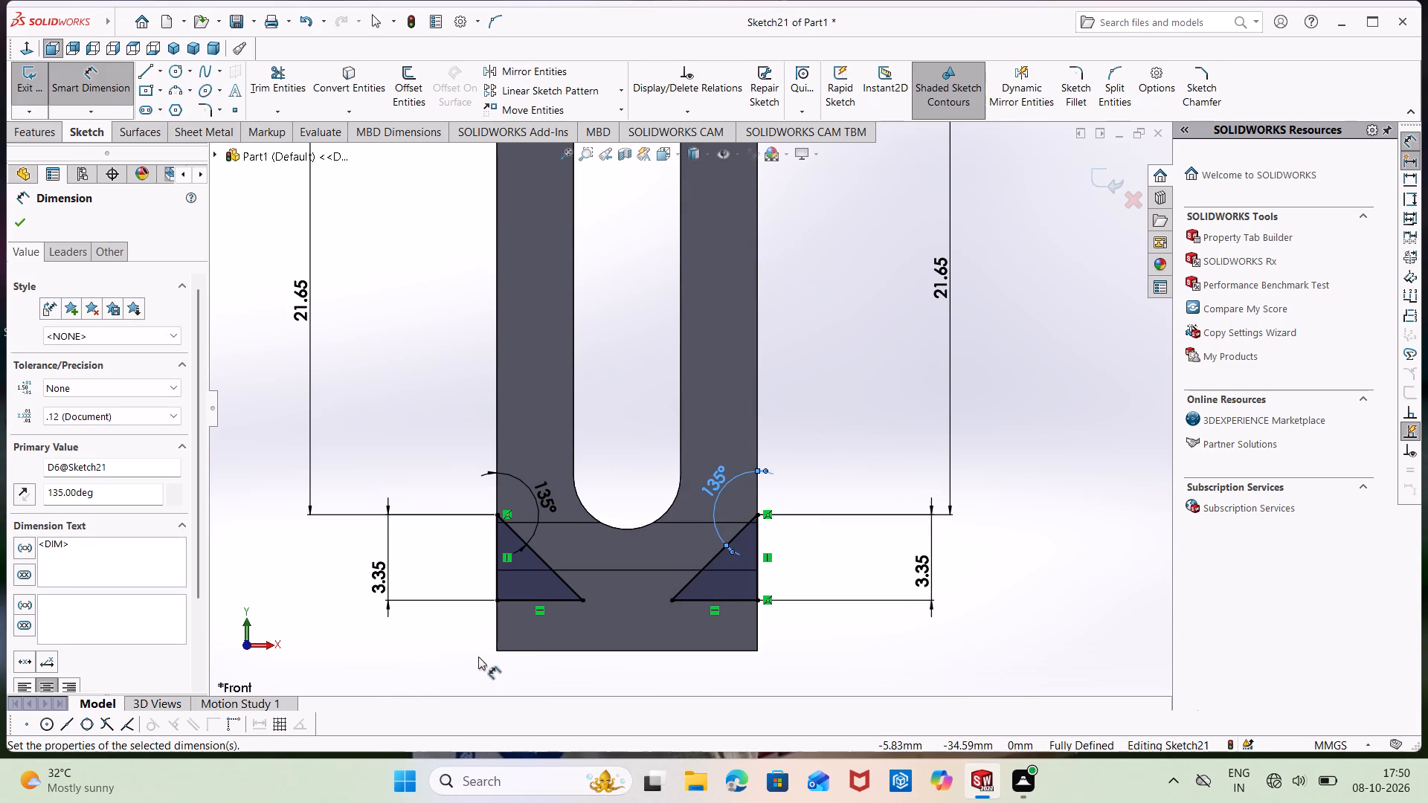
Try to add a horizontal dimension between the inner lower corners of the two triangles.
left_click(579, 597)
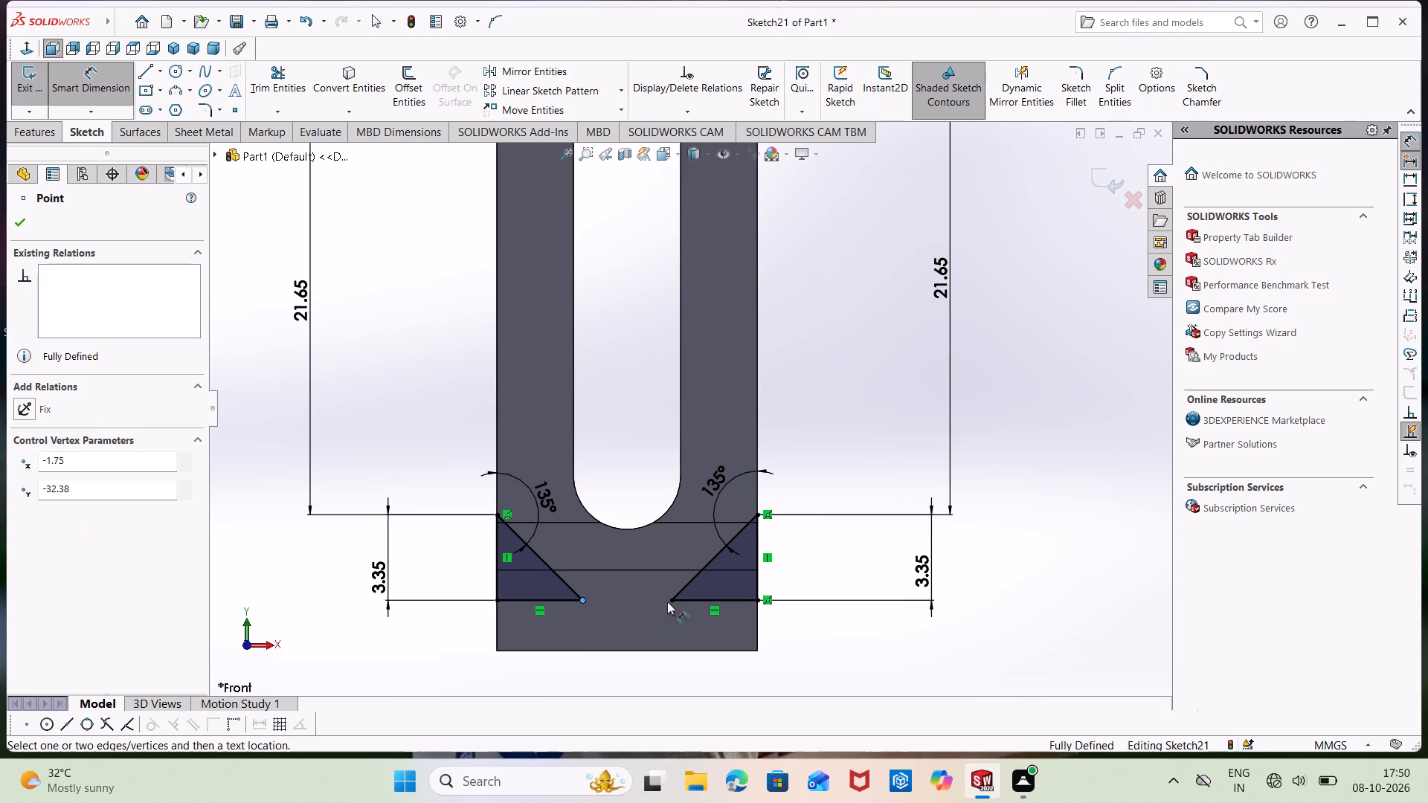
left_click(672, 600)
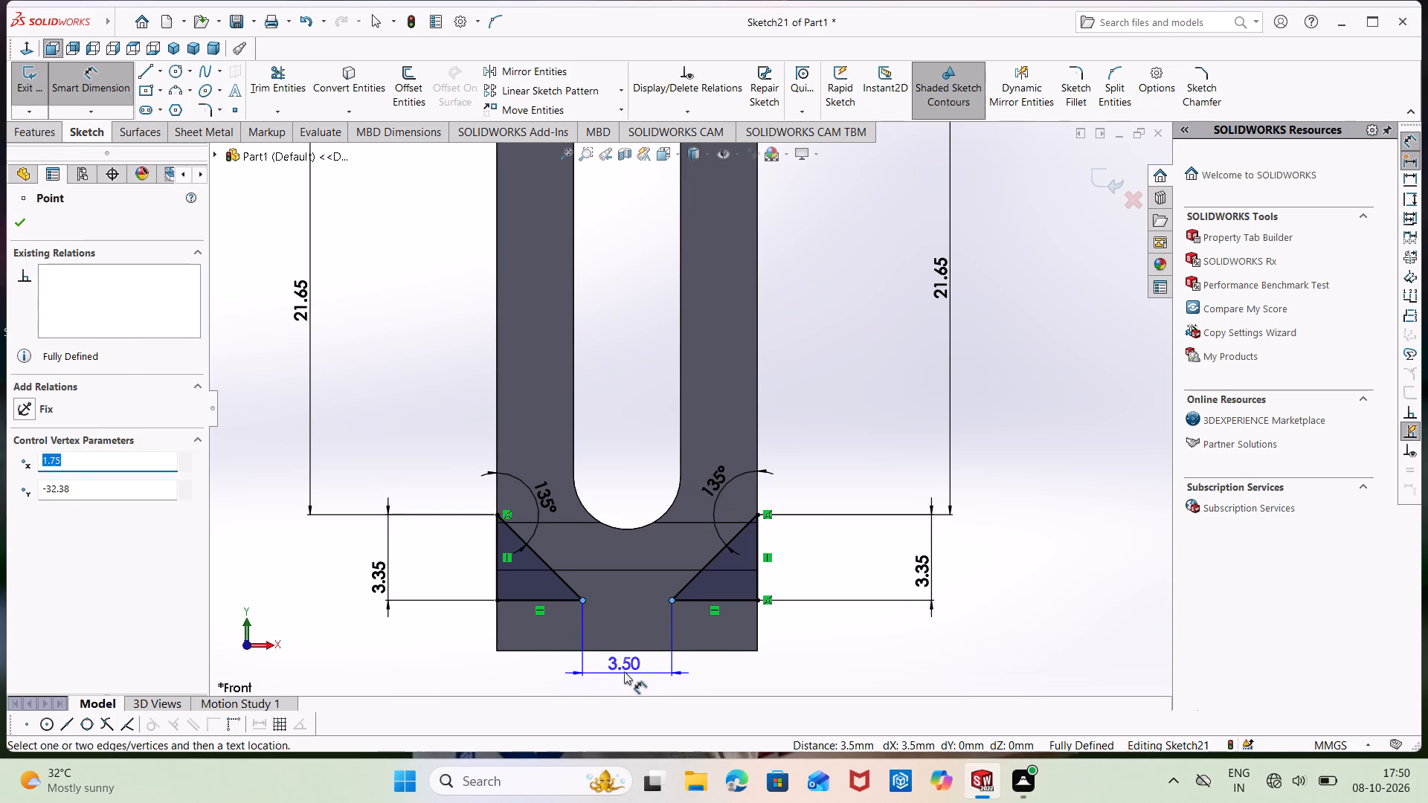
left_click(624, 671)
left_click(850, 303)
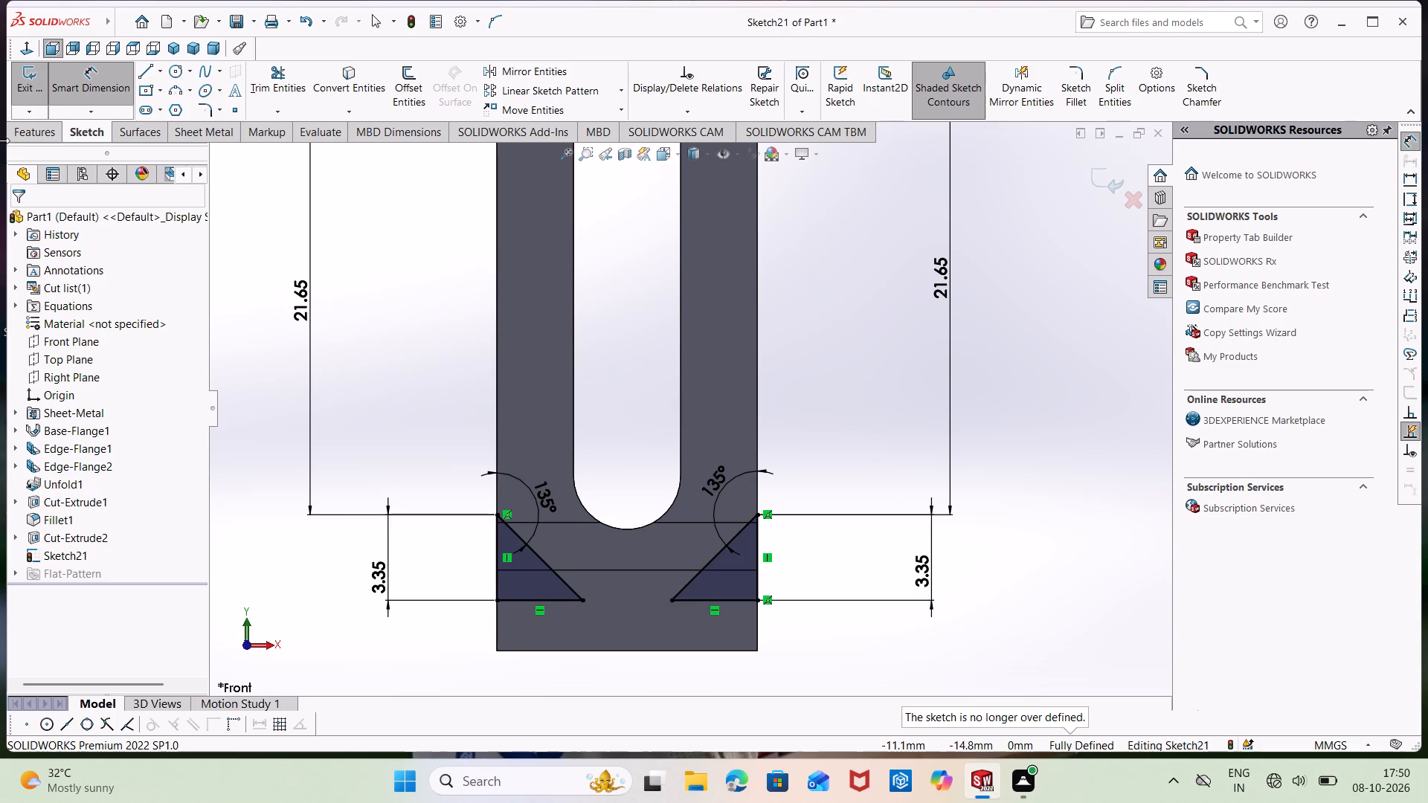
Cut both lower triangles out of the flat blank with a Through All extruded cut.
left_click(25, 131)
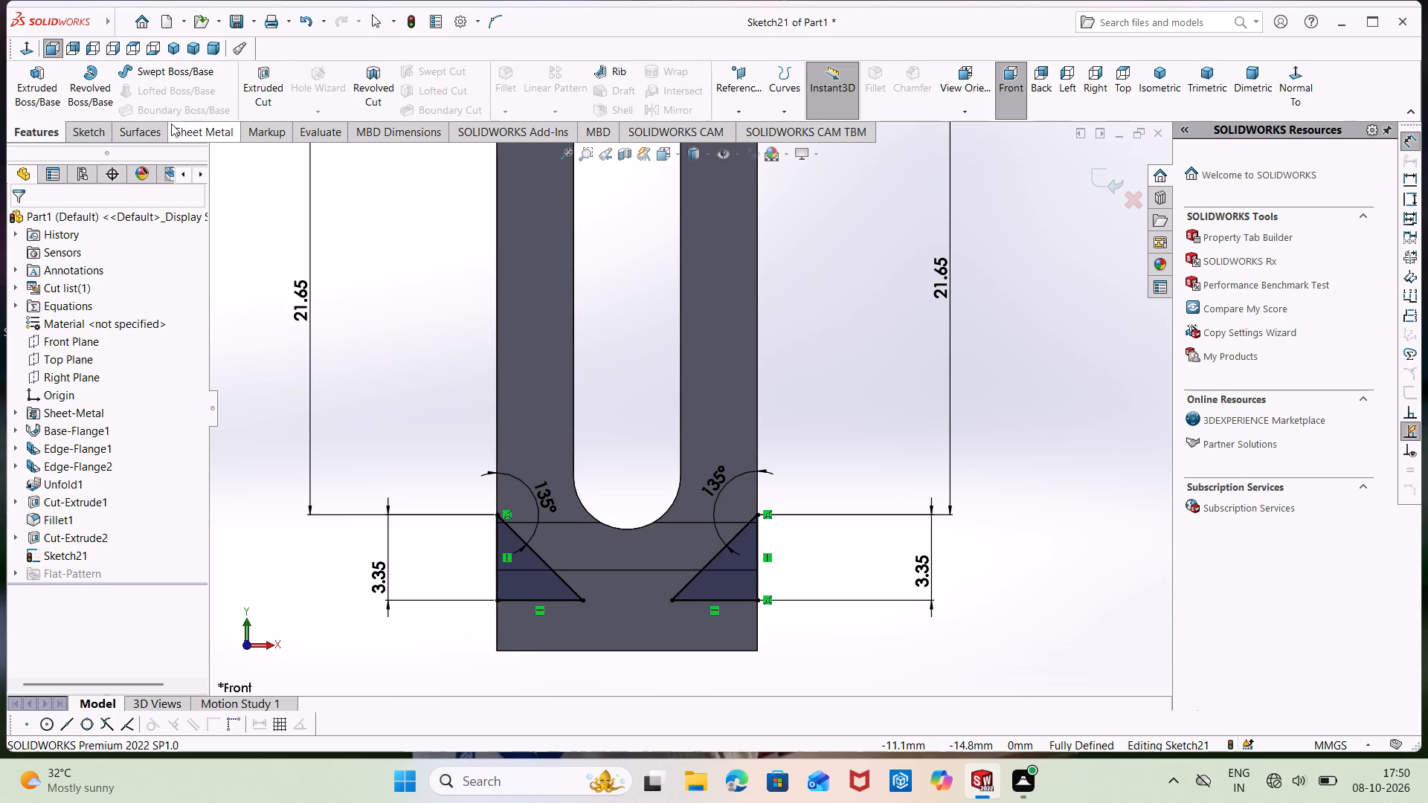
left_click(263, 75)
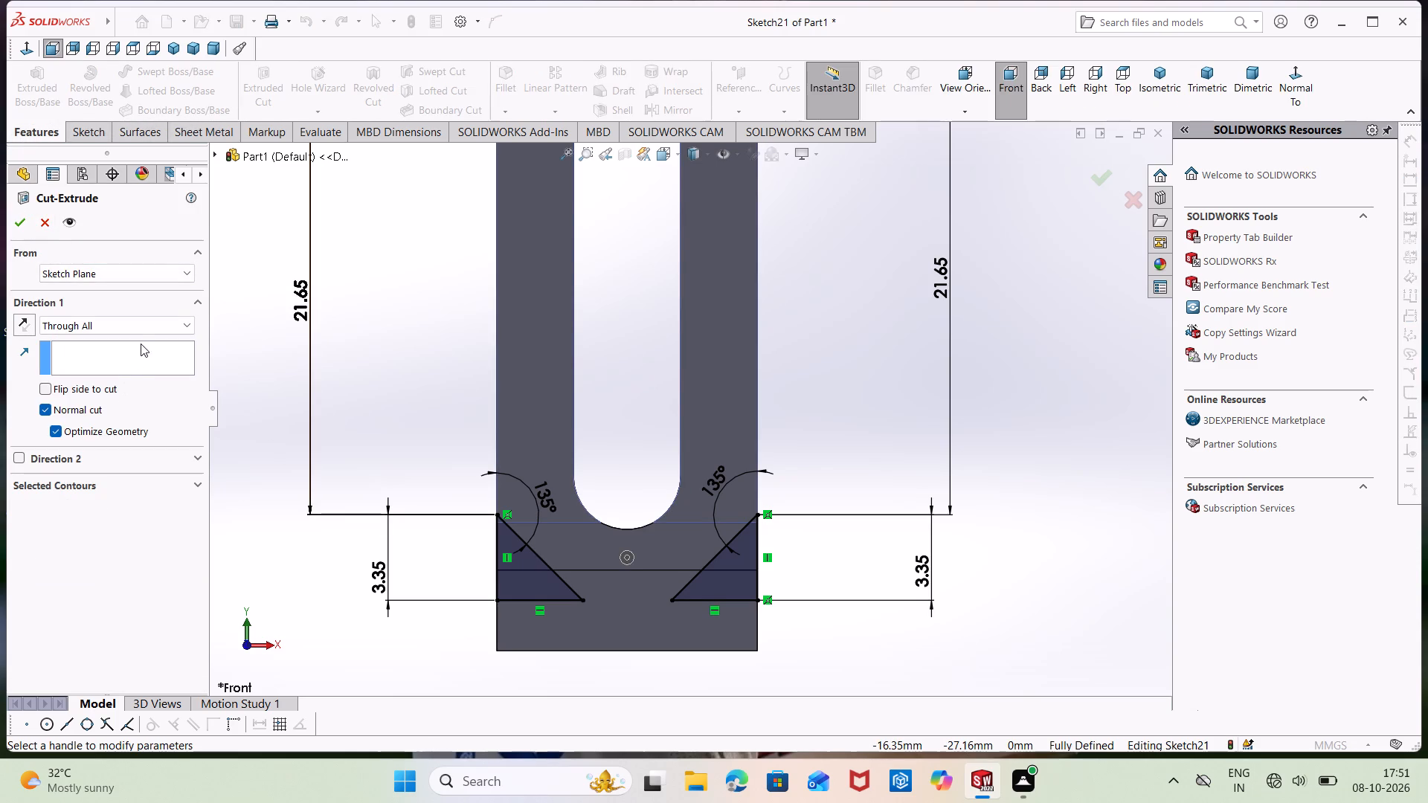
left_click(521, 558)
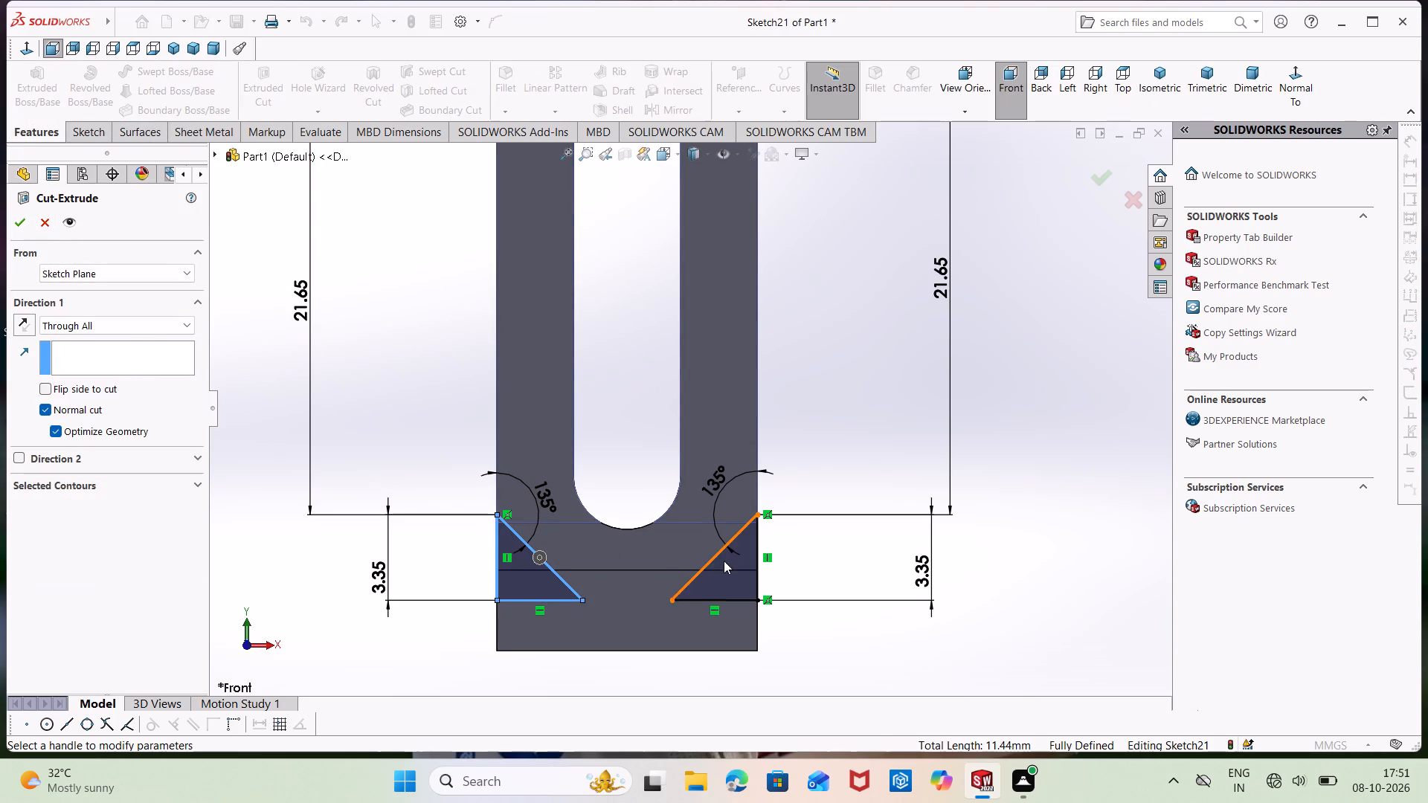
left_click(728, 561)
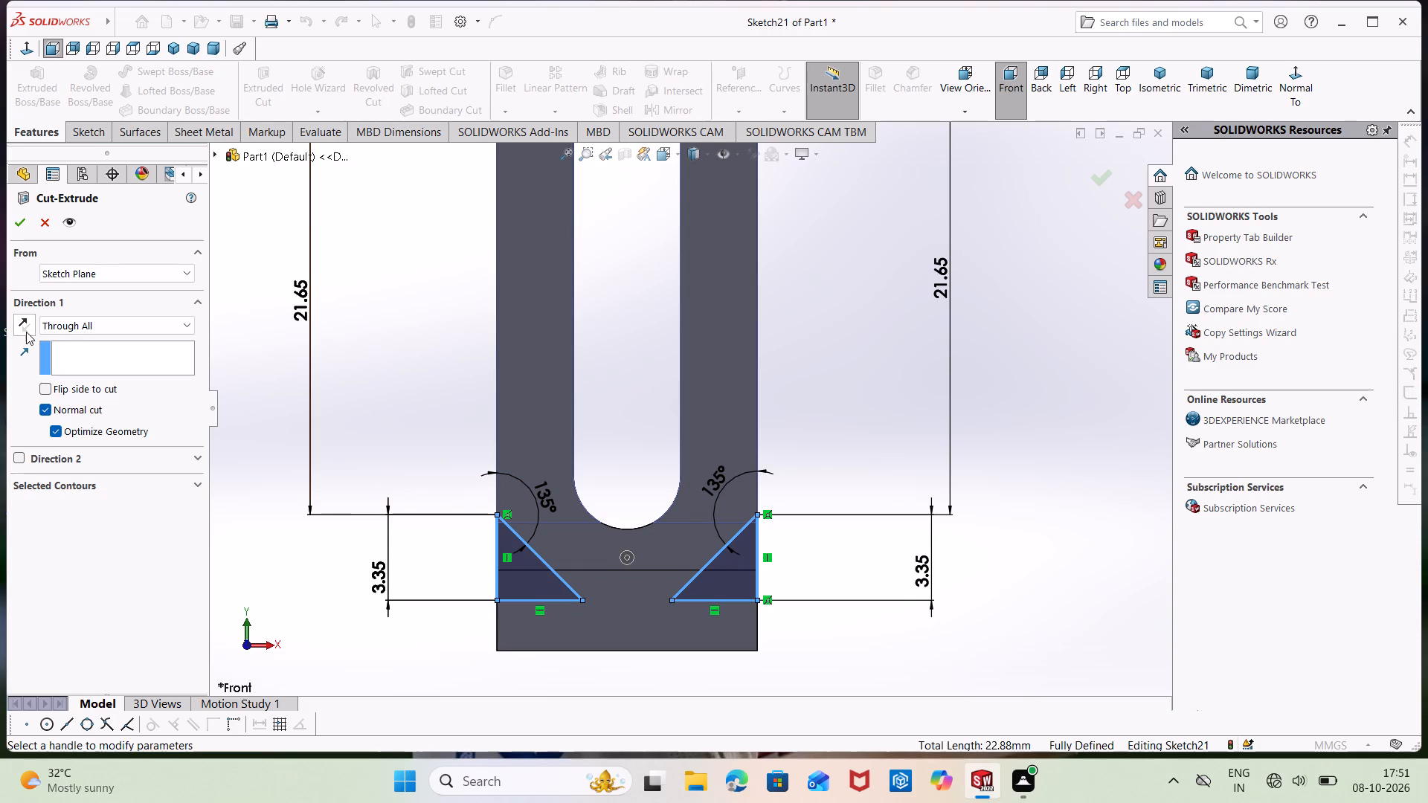
middle_click_drag(189, 506, 266, 529)
middle_click_drag(265, 529, 364, 537)
left_click(22, 223)
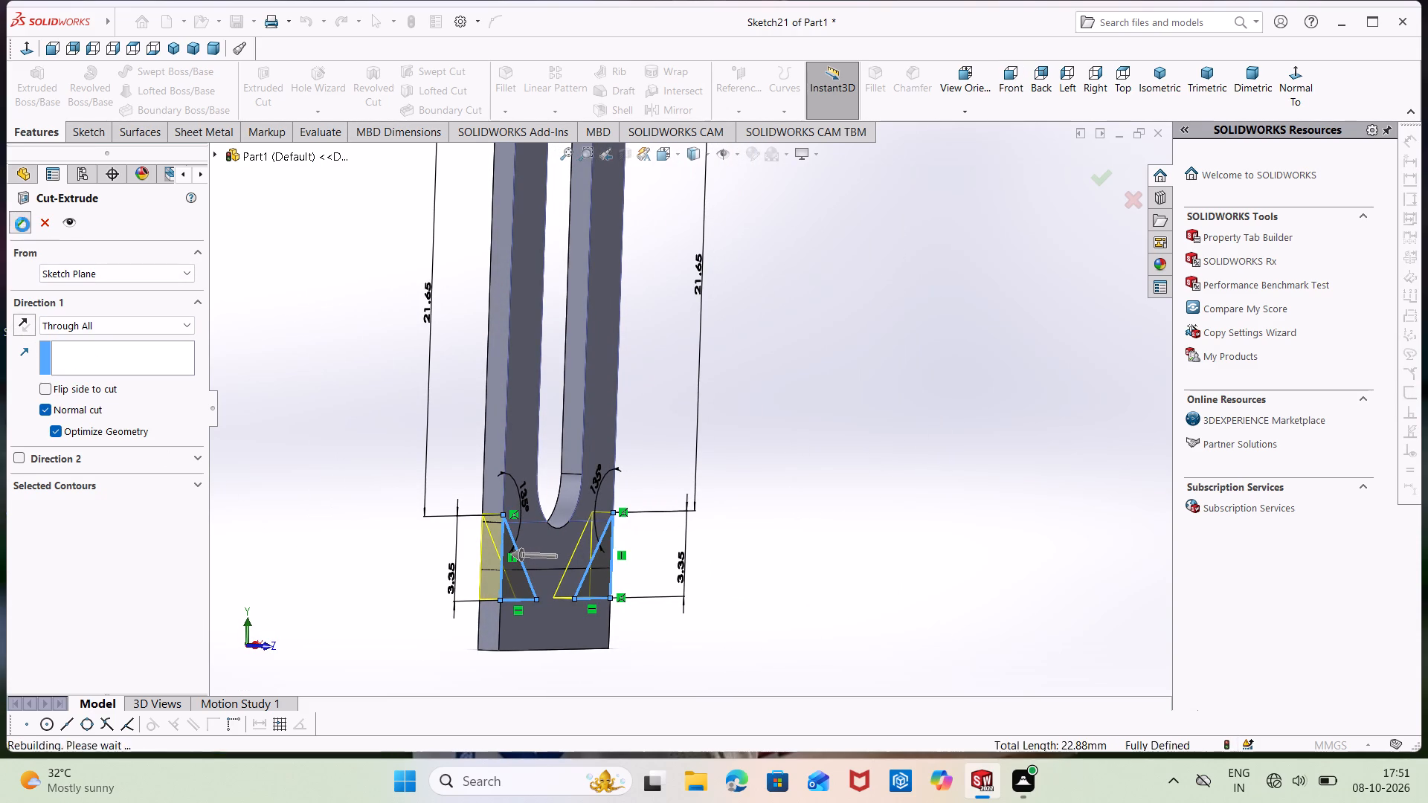
left_click(271, 361)
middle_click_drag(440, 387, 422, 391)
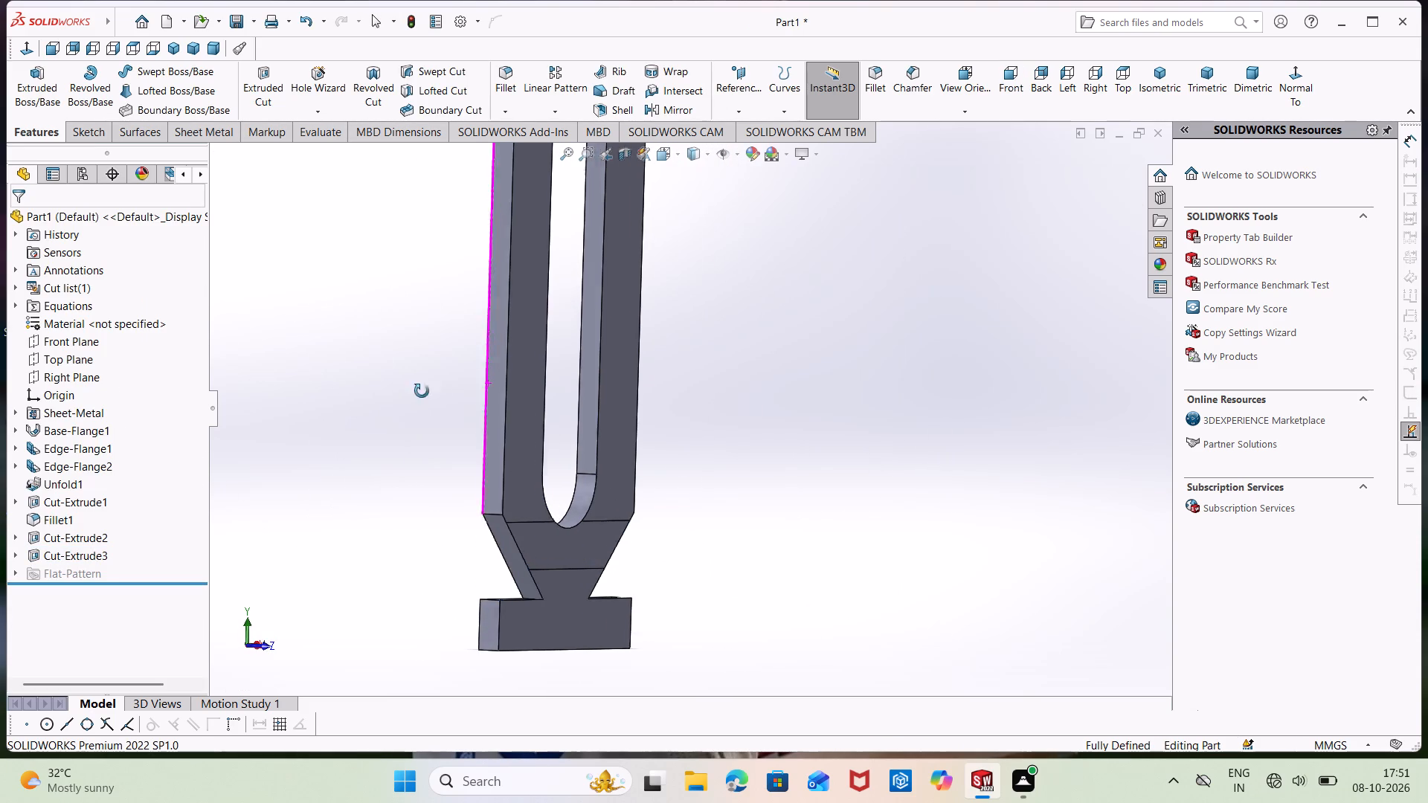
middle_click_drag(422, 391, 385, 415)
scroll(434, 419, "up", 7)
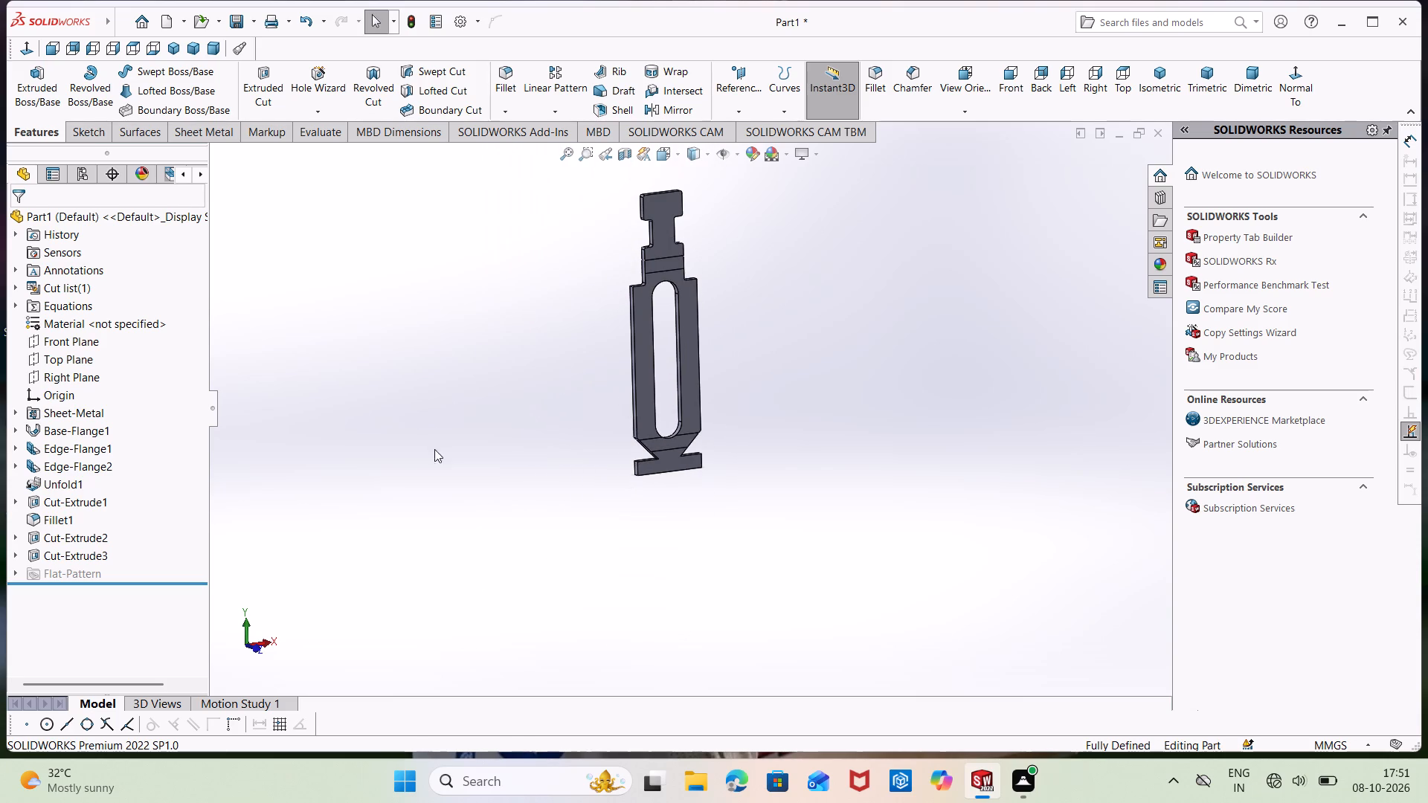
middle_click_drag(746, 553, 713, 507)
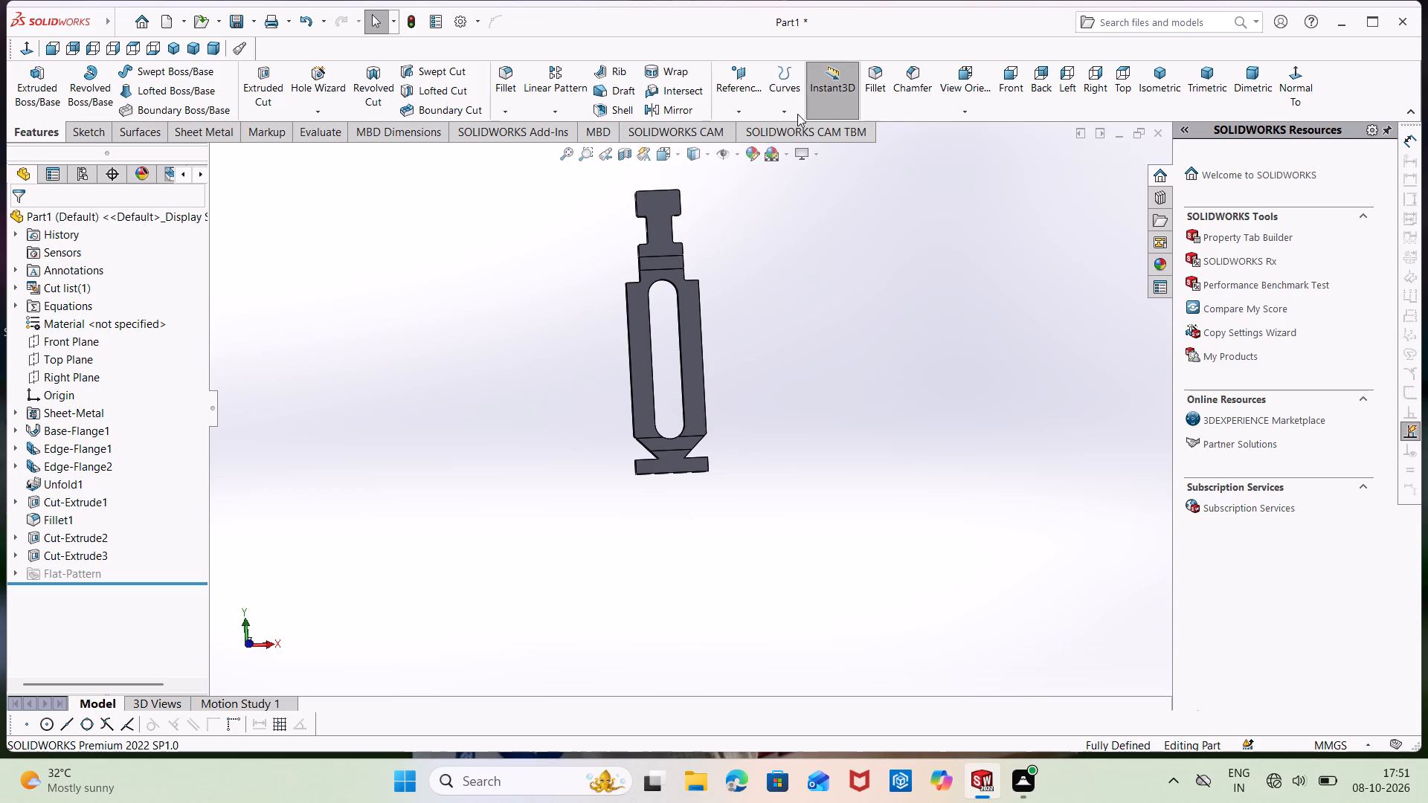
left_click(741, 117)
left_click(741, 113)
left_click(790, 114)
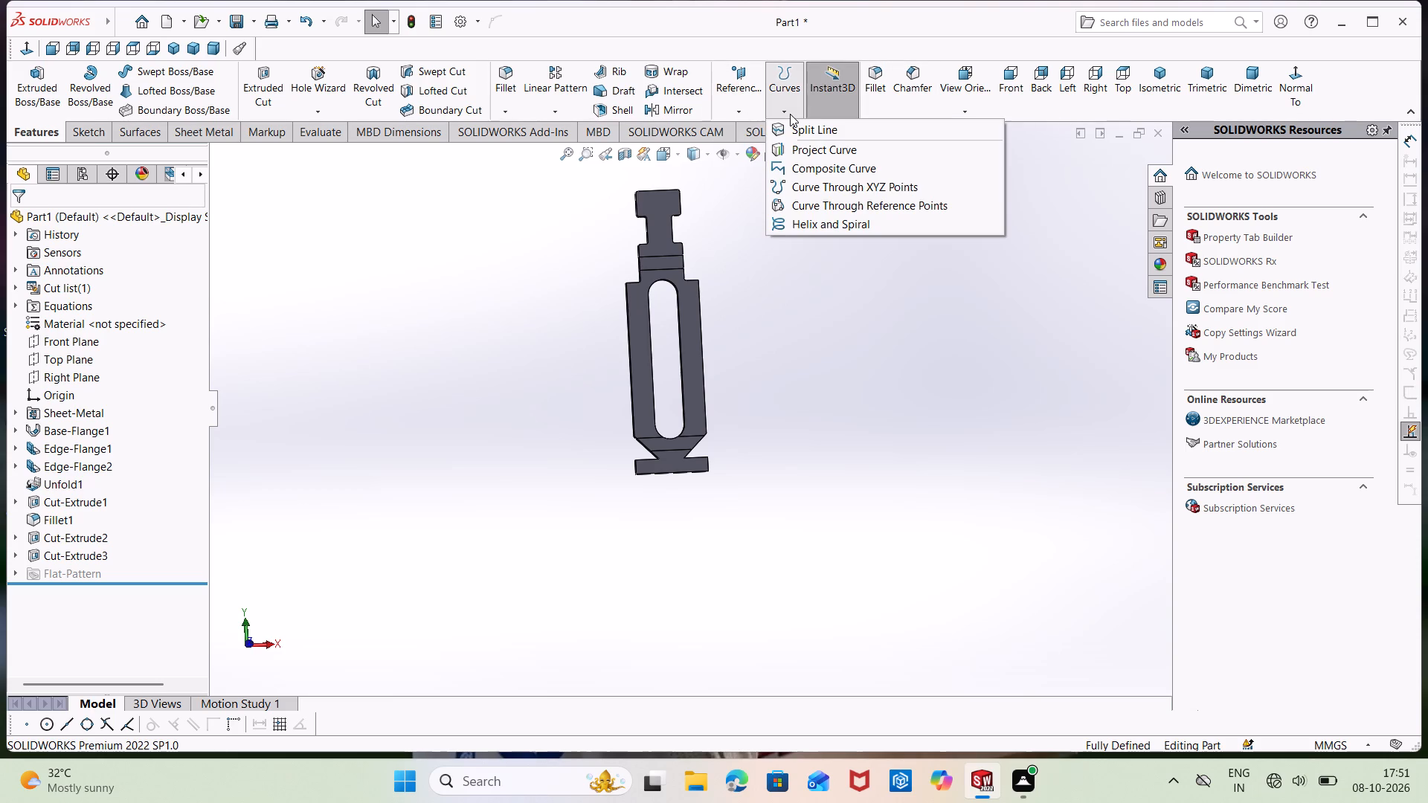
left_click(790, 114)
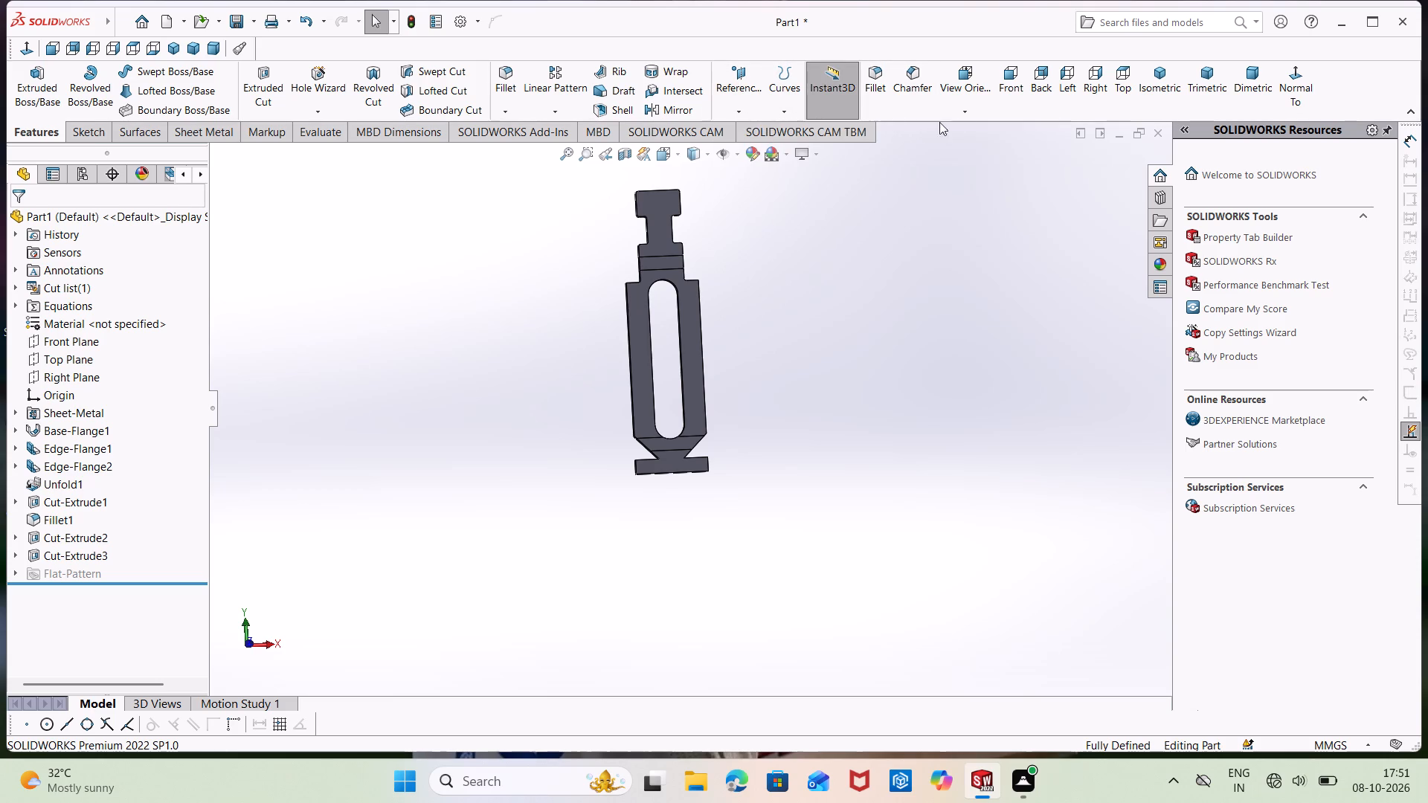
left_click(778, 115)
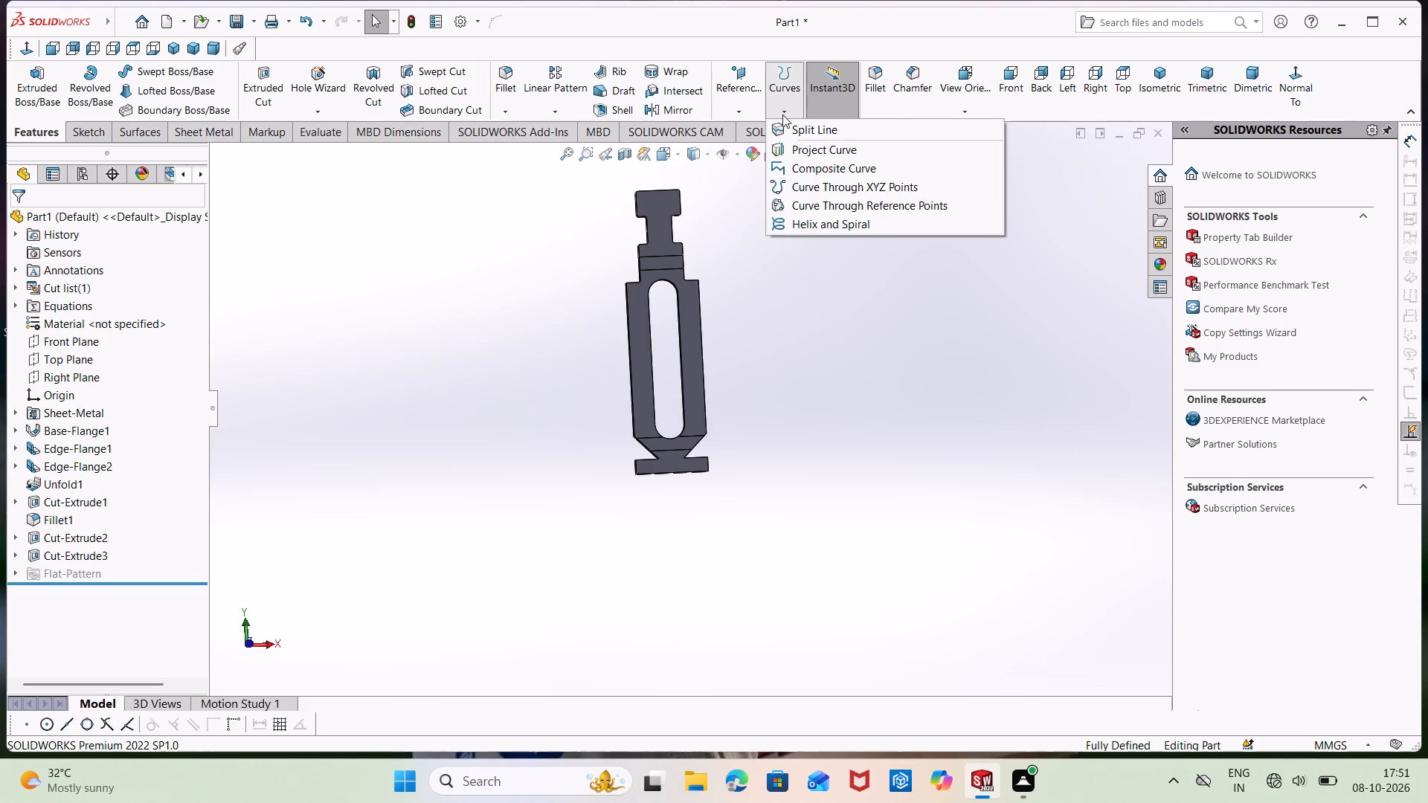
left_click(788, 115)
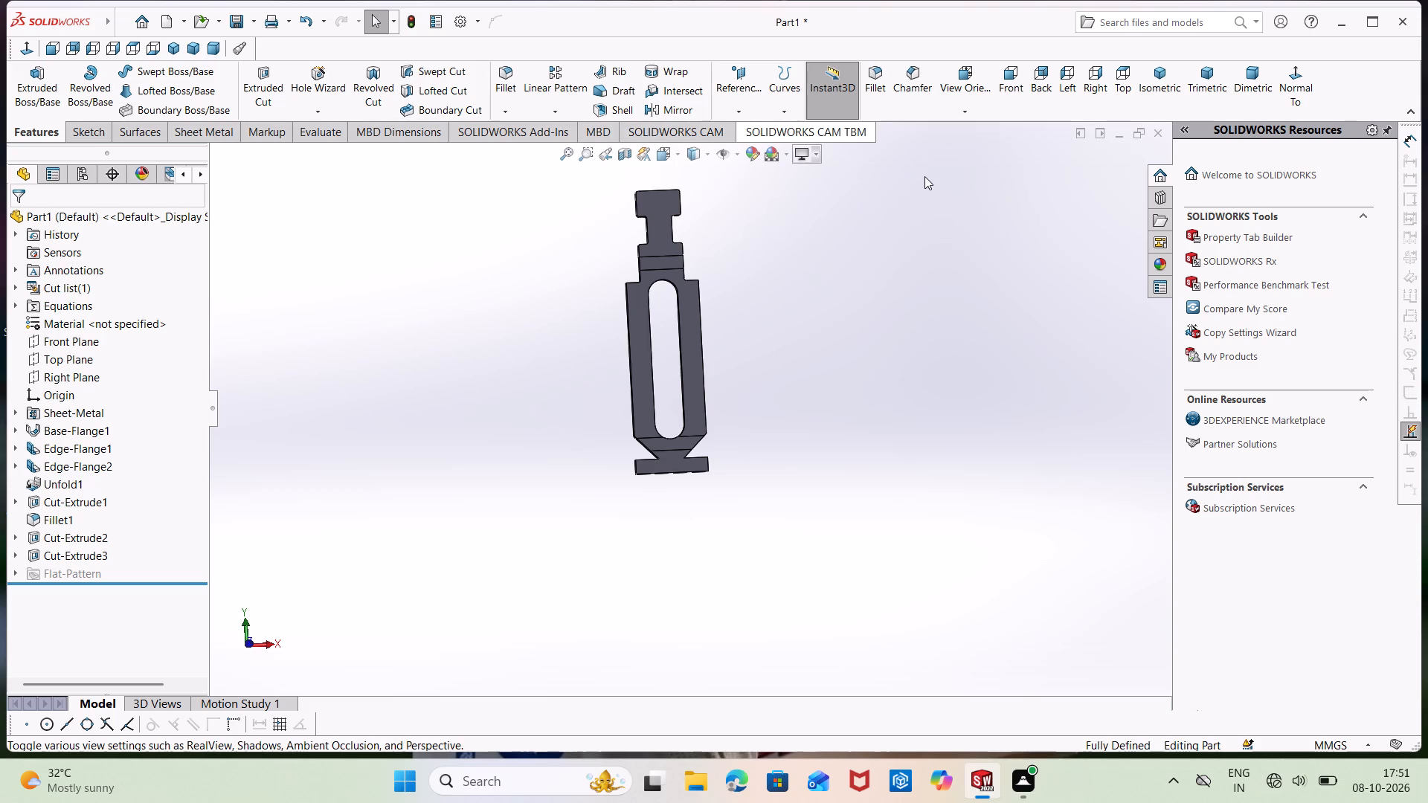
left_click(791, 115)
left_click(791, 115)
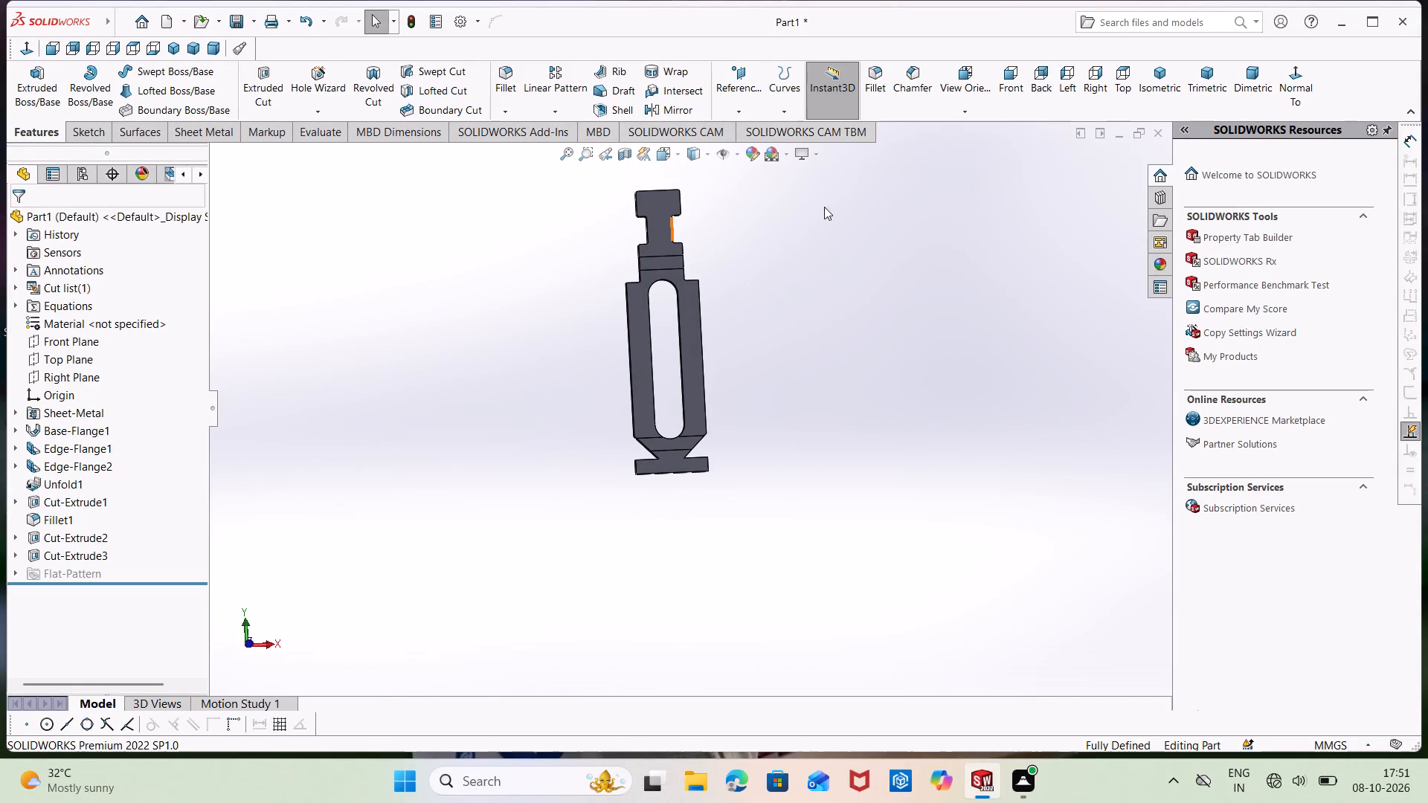
Fold all collected bends of the flat blank, keeping the upper flange face fixed.
left_click(169, 137)
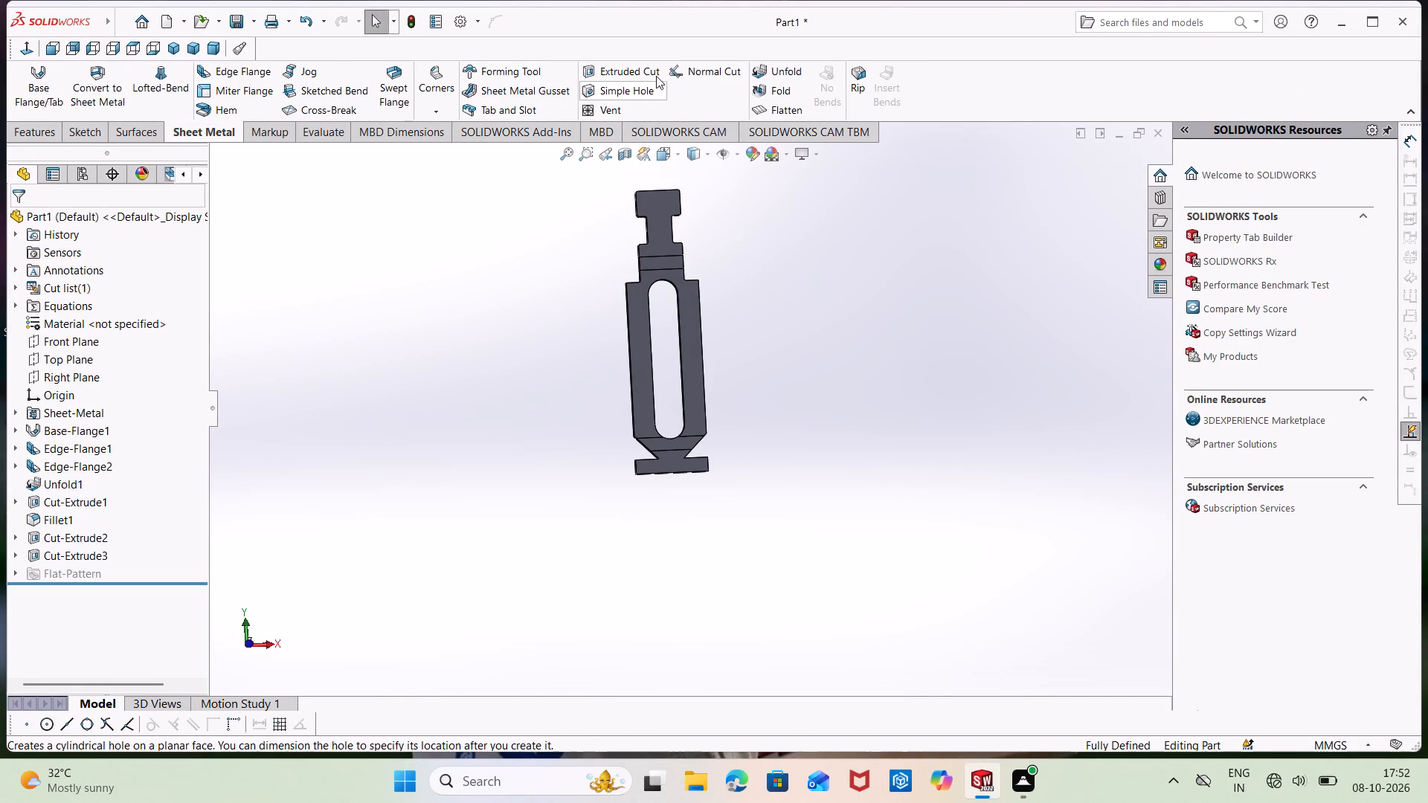
left_click(785, 87)
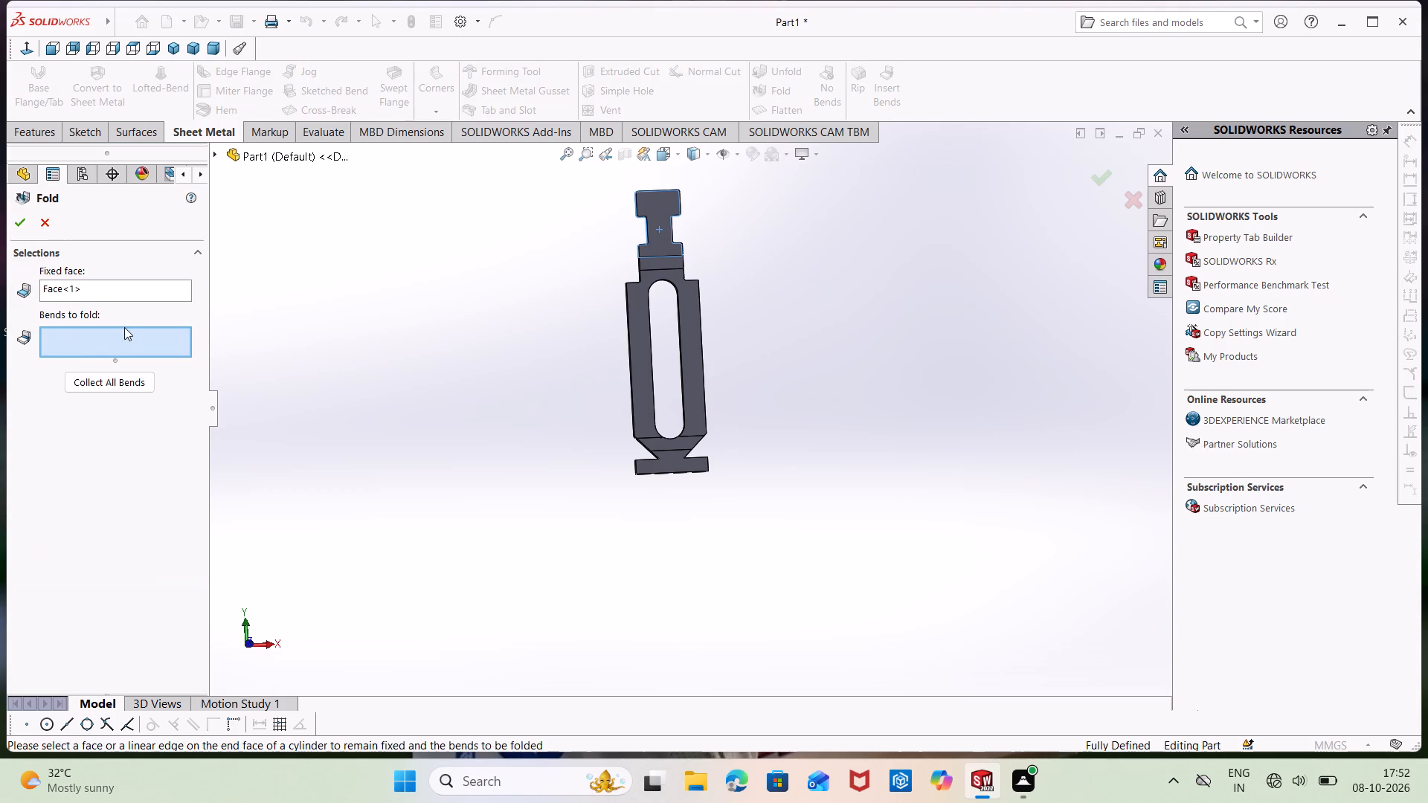
left_click(91, 384)
left_click(19, 213)
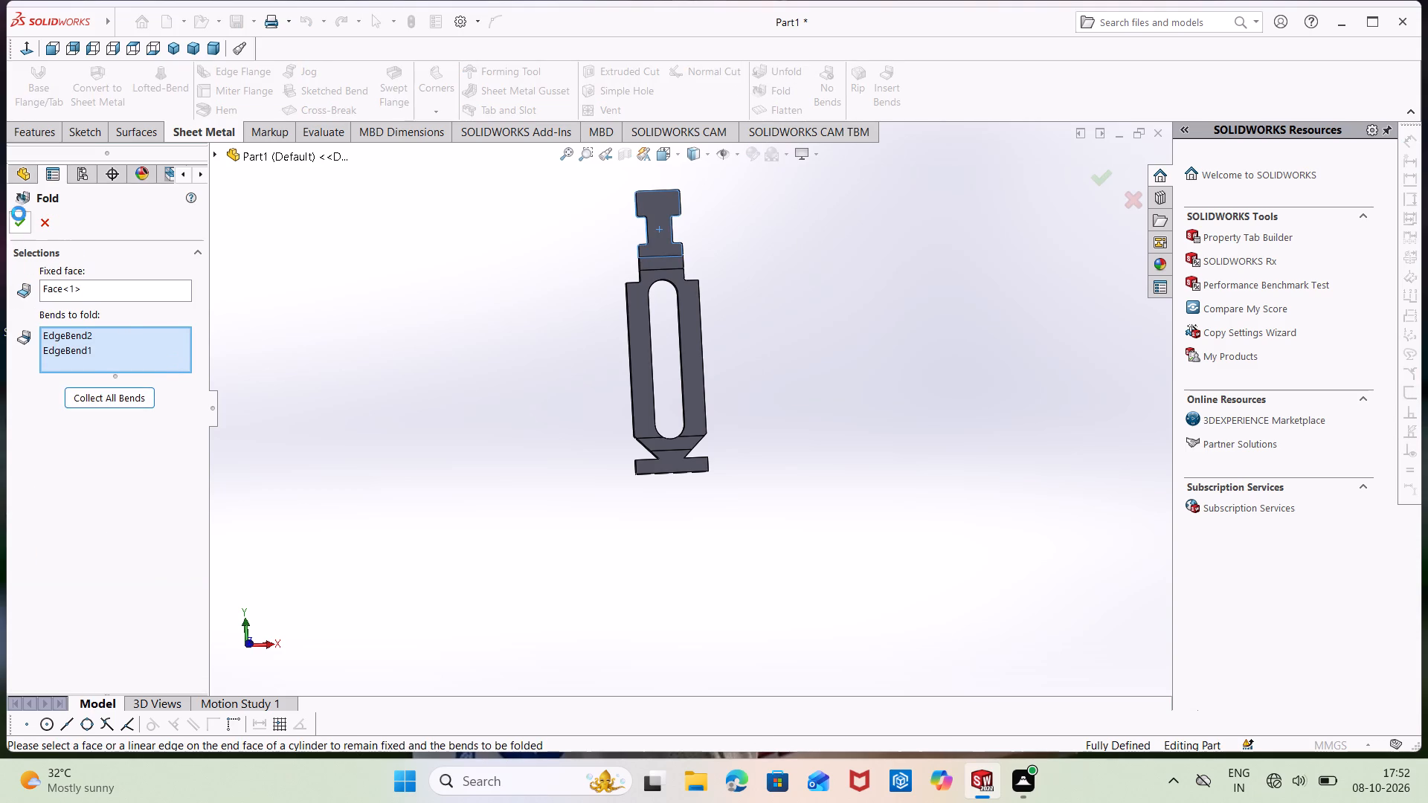
left_click(378, 304)
Examine the folded part from several angles, including both bent flanges and the slotted body.
middle_click_drag(650, 305, 692, 379)
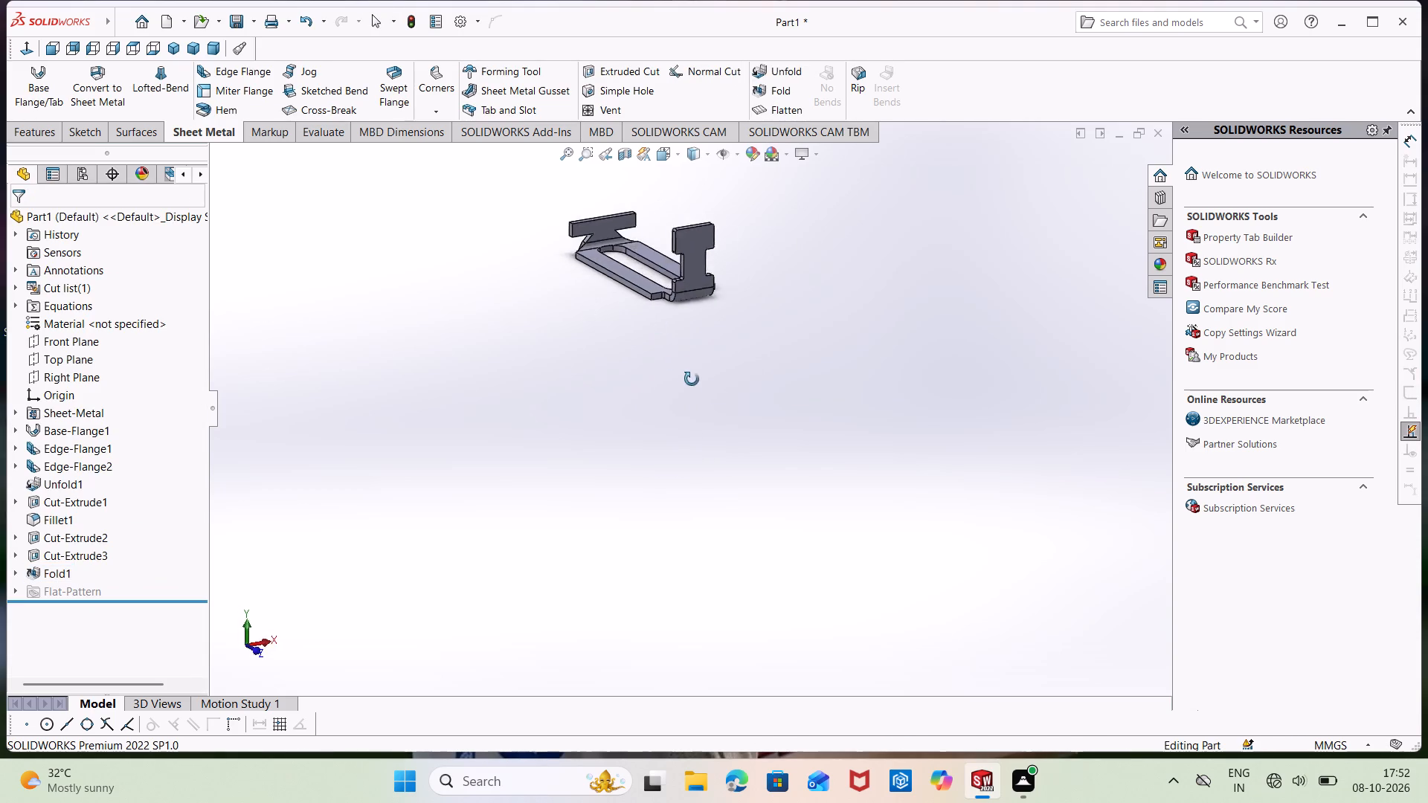
middle_click_drag(692, 379, 788, 401)
middle_click_drag(784, 359, 559, 428)
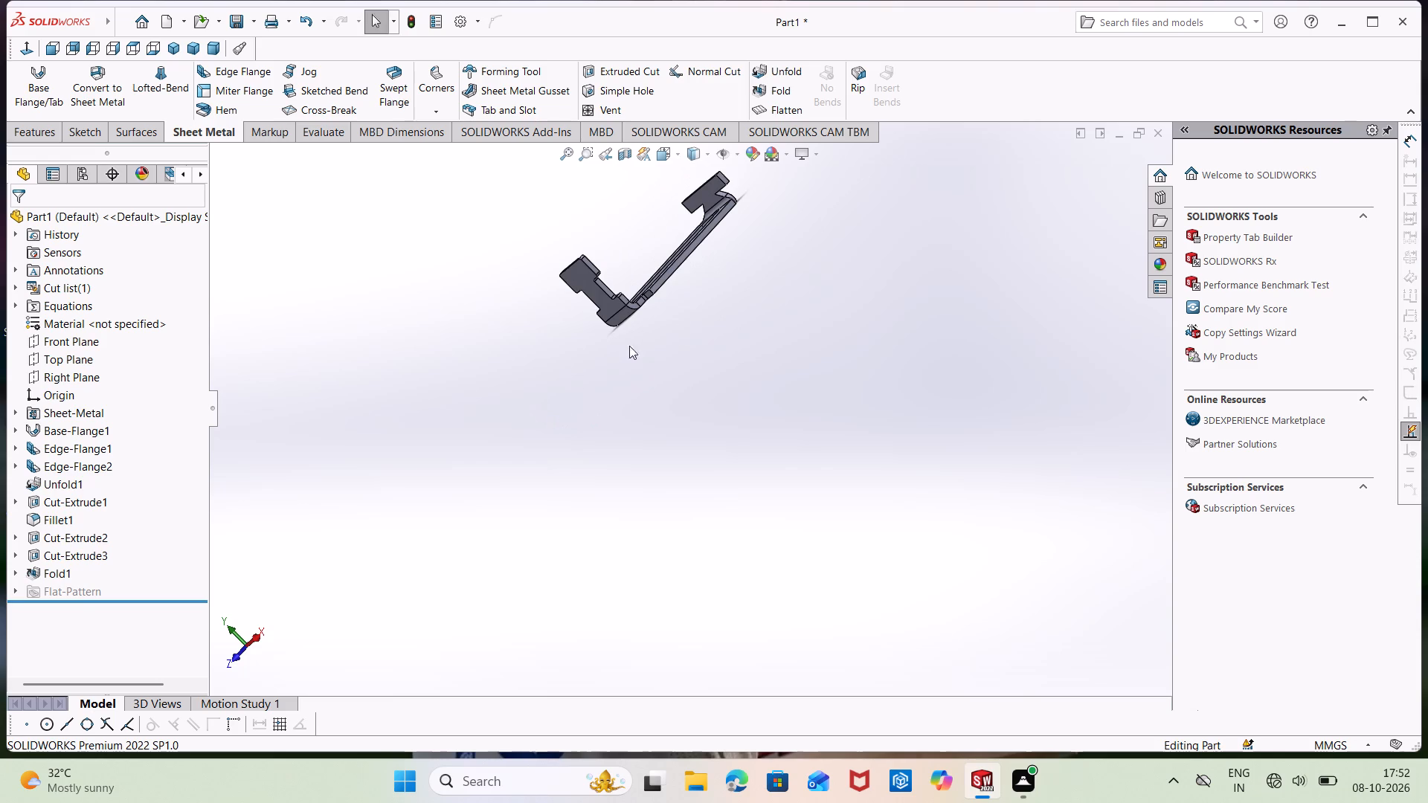
middle_click_drag(833, 243, 821, 367)
scroll(777, 313, "up", 2)
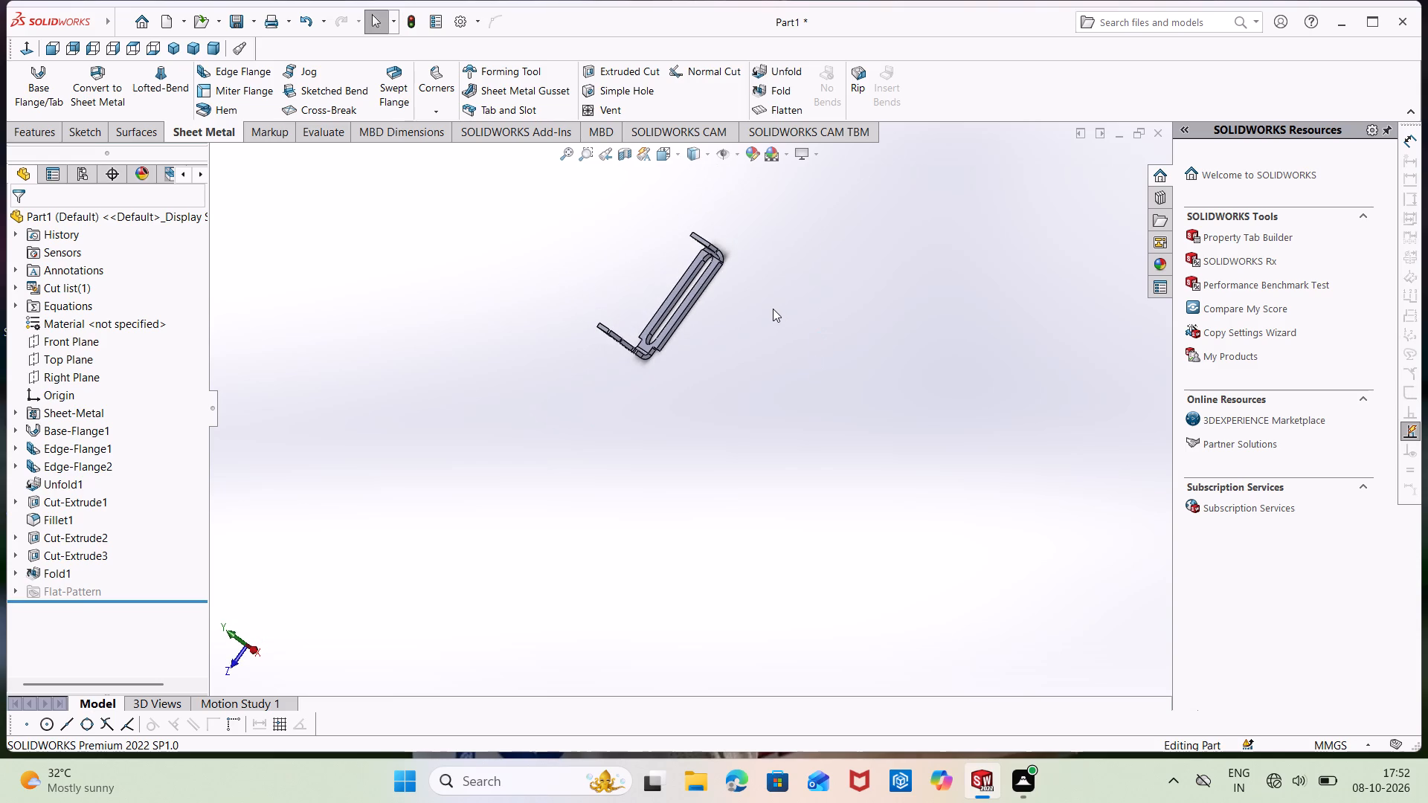
middle_click_drag(773, 309, 848, 255)
middle_click_drag(797, 288, 802, 251)
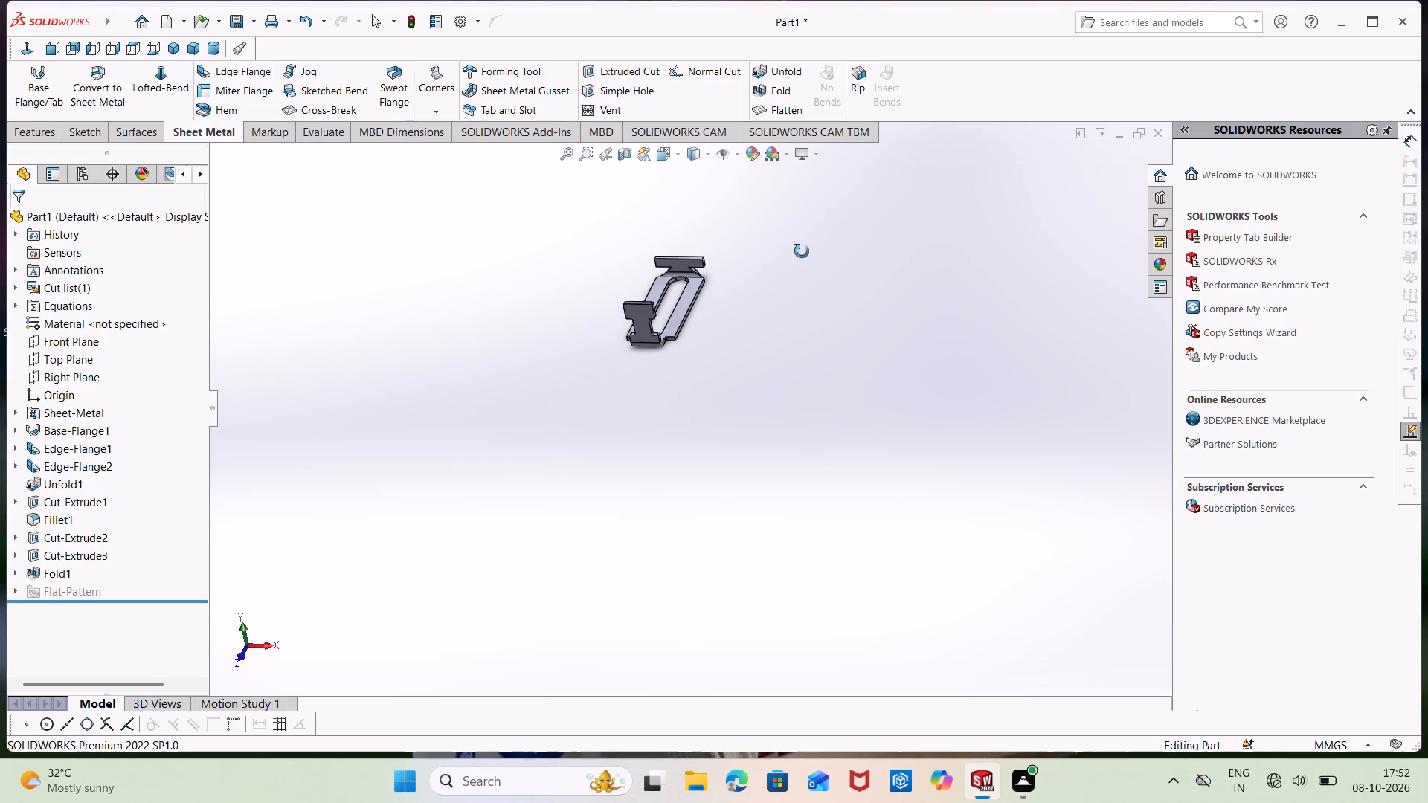
middle_click_drag(802, 251, 759, 386)
middle_click_drag(681, 265, 846, 286)
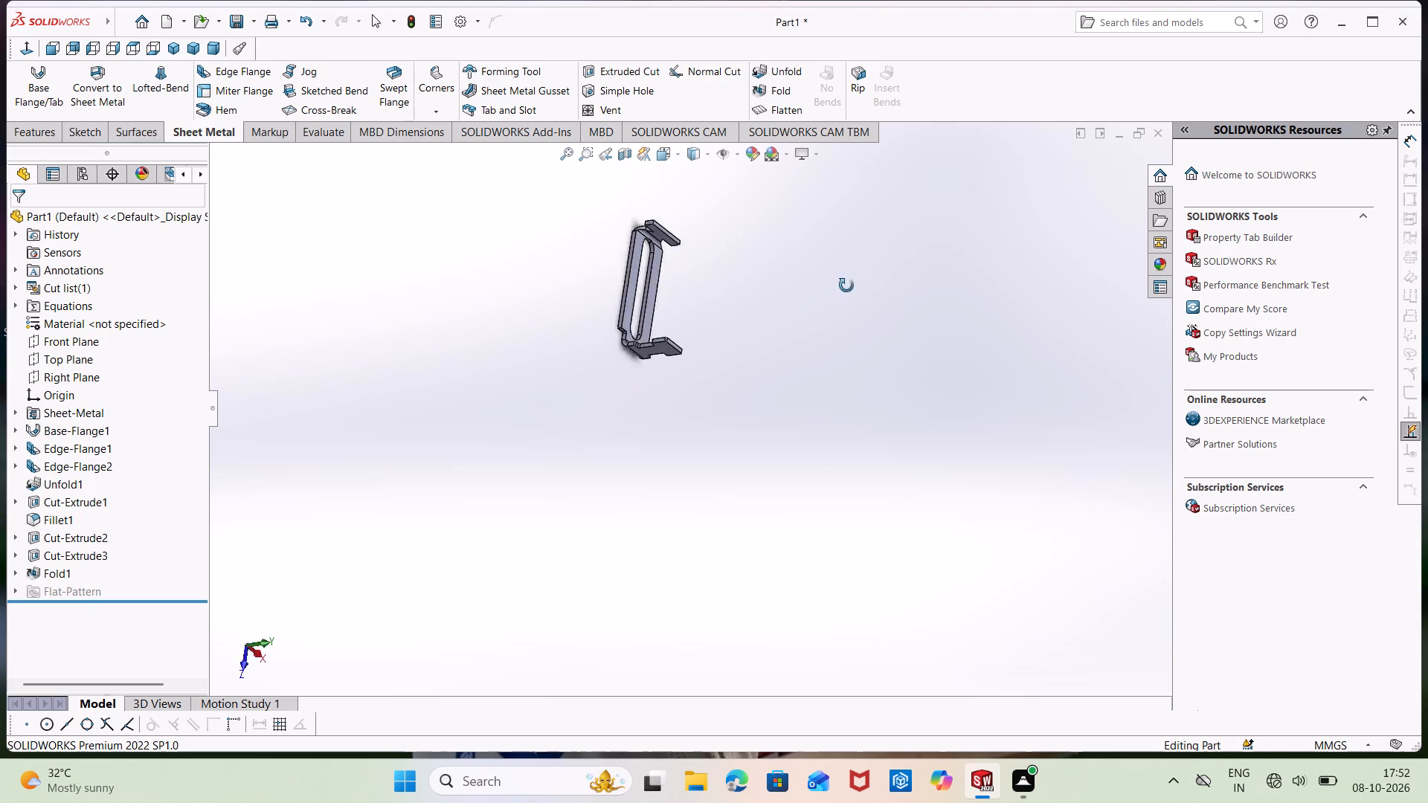
middle_click_drag(846, 286, 872, 264)
middle_click_drag(671, 381, 512, 508)
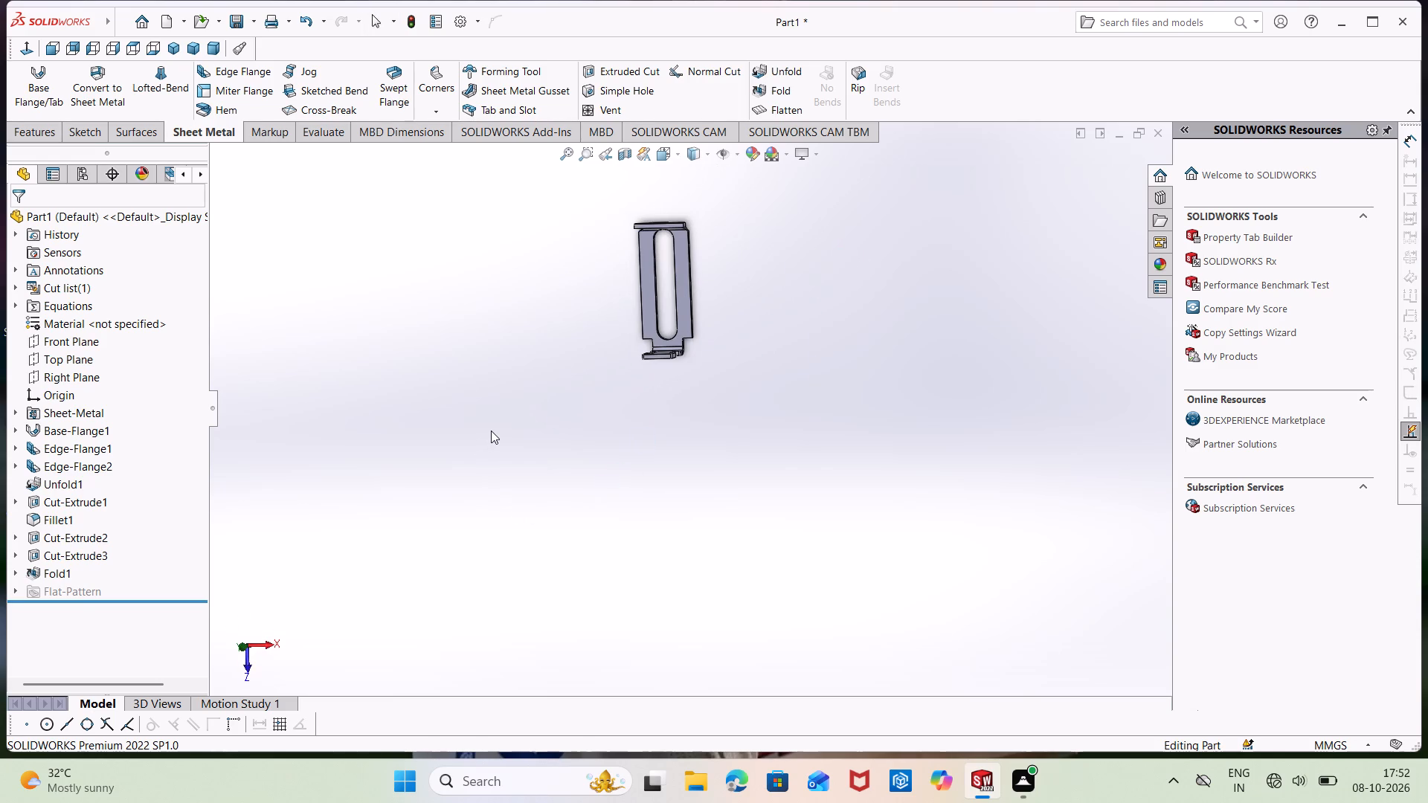
Examine the folded part from several angles, including the side profile and both bent flanges.
key("f")
middle_click_drag(852, 312, 1046, 303)
middle_click_drag(549, 346, 467, 497)
middle_click_drag(876, 387, 695, 254)
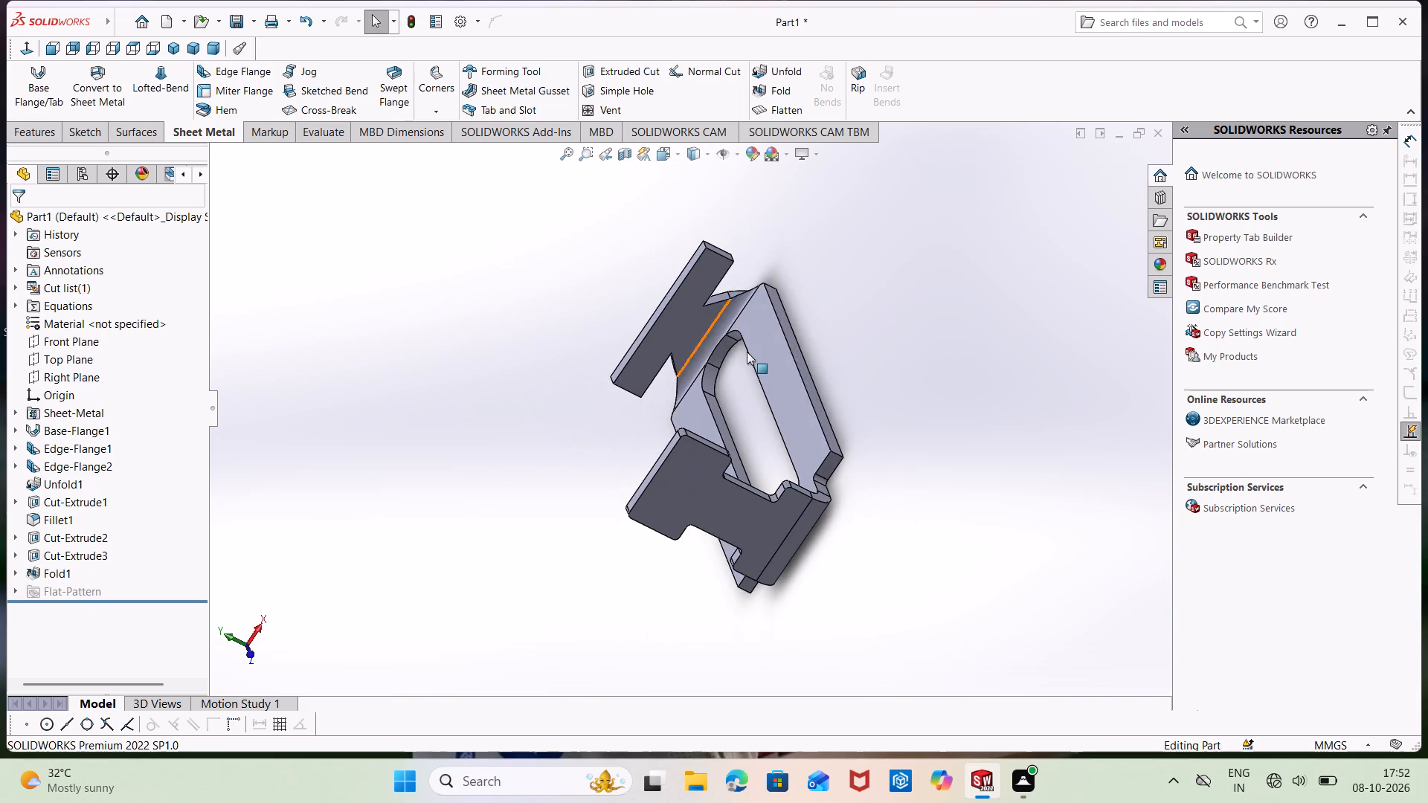
middle_click_drag(898, 445, 838, 487)
middle_click_drag(893, 314, 896, 430)
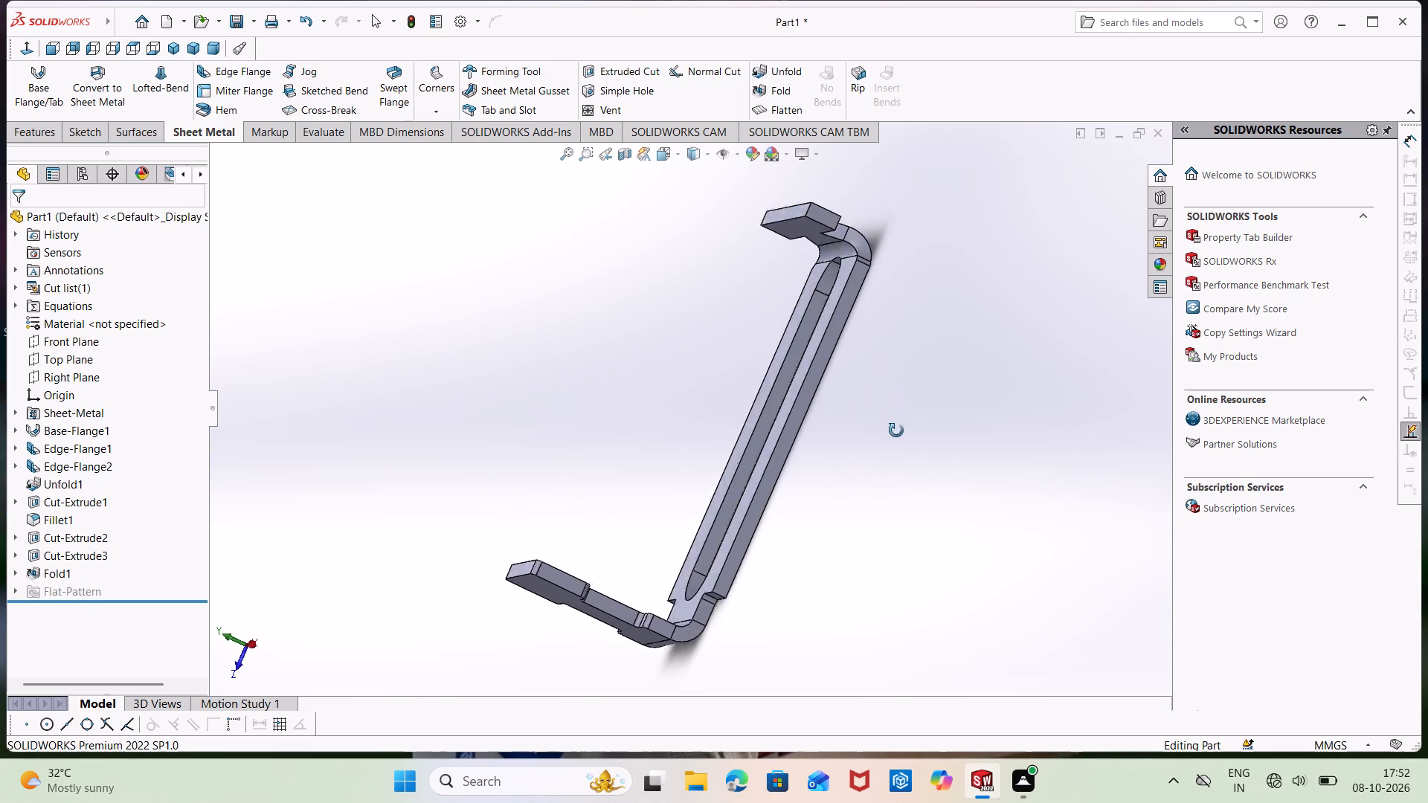
middle_click_drag(896, 430, 903, 468)
middle_click_drag(832, 271, 920, 315)
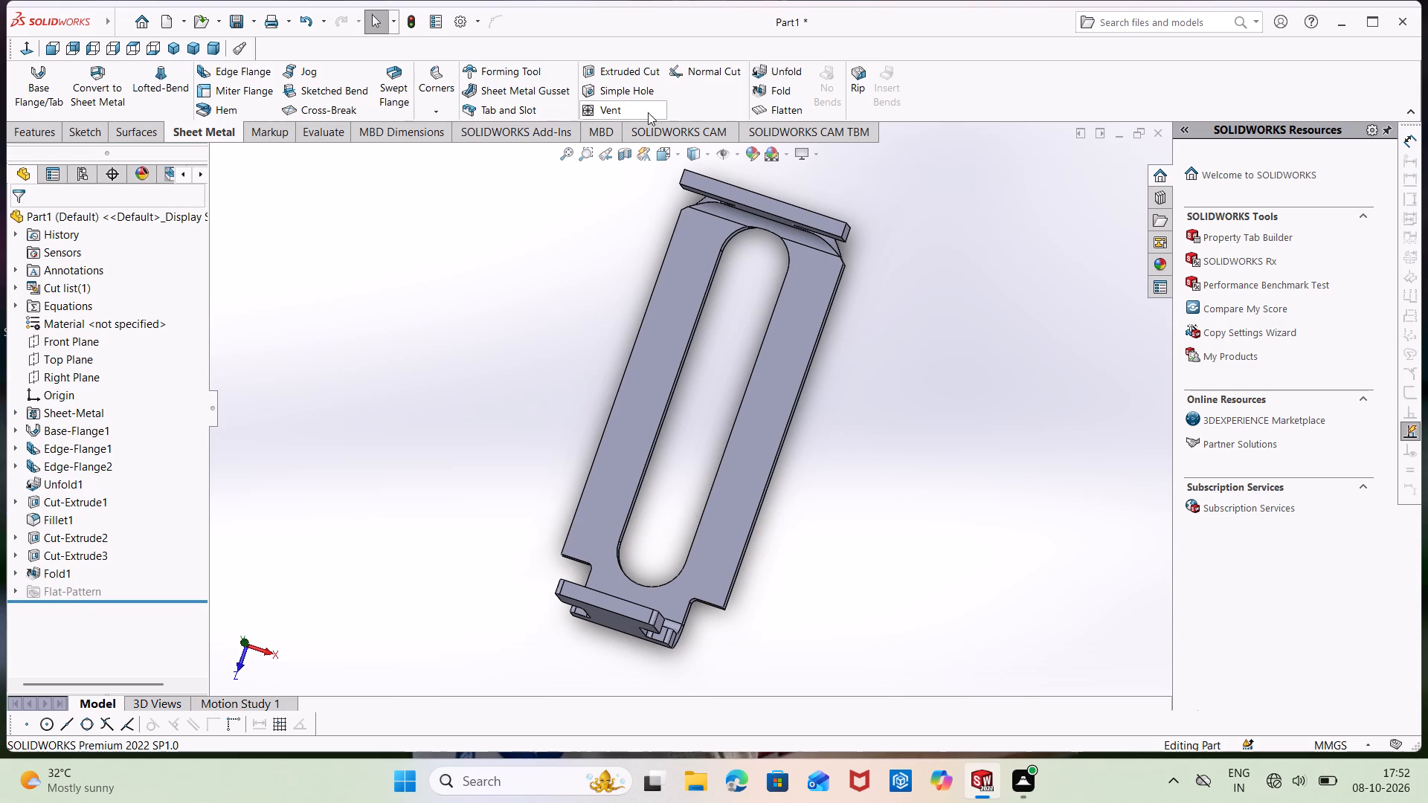
Unfold all collected bends of the part, keeping the slotted body face fixed.
left_click(759, 73)
left_click(660, 301)
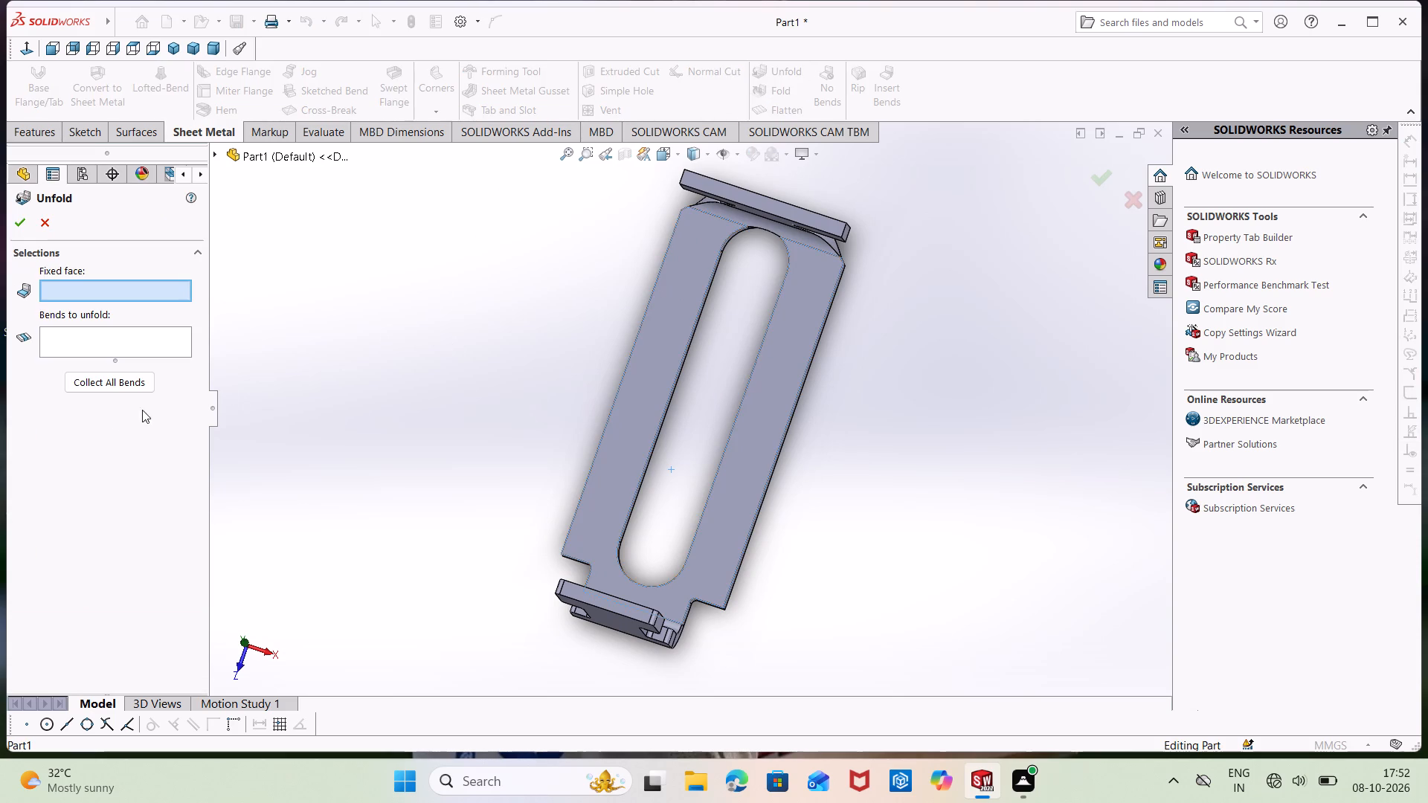
left_click(108, 375)
left_click(25, 221)
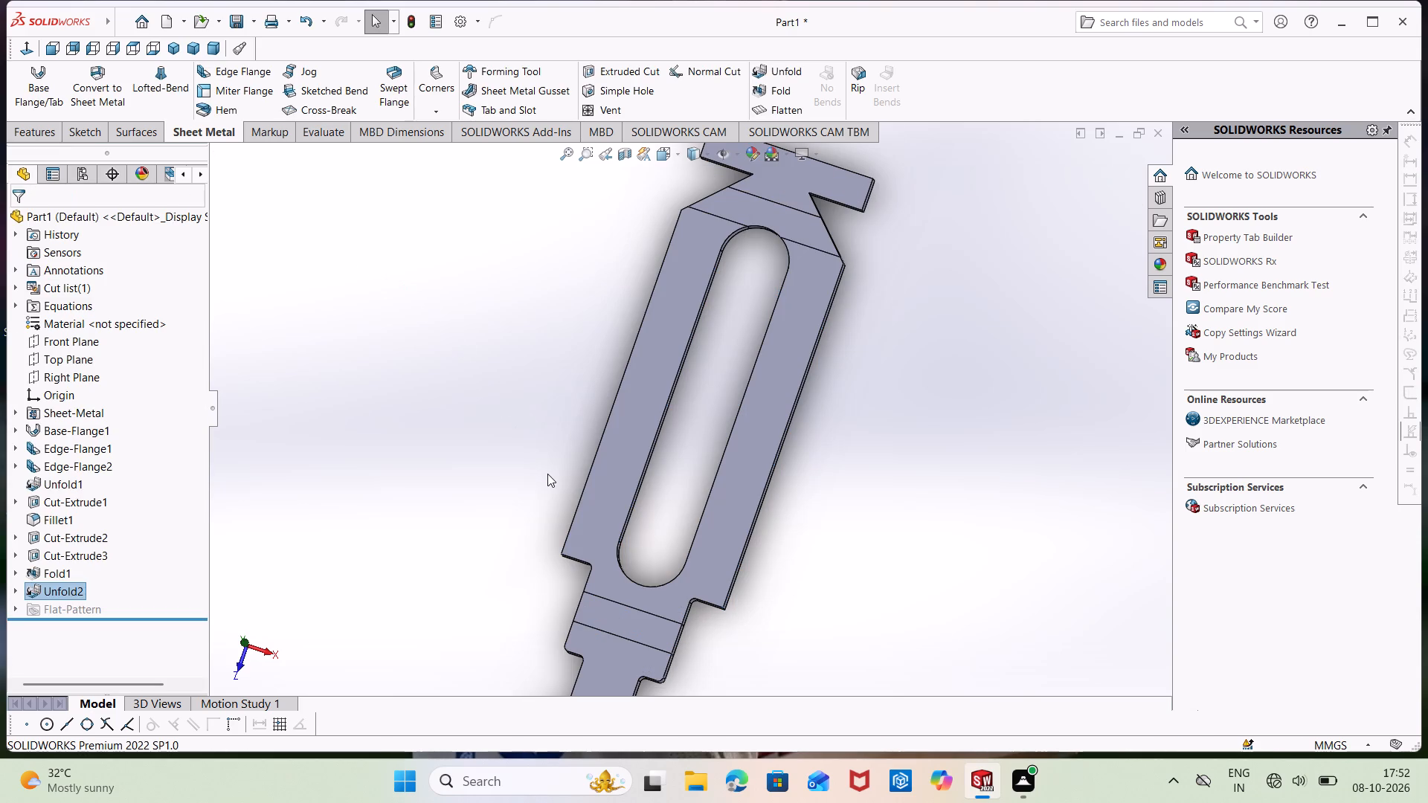
key("ctrl+8")
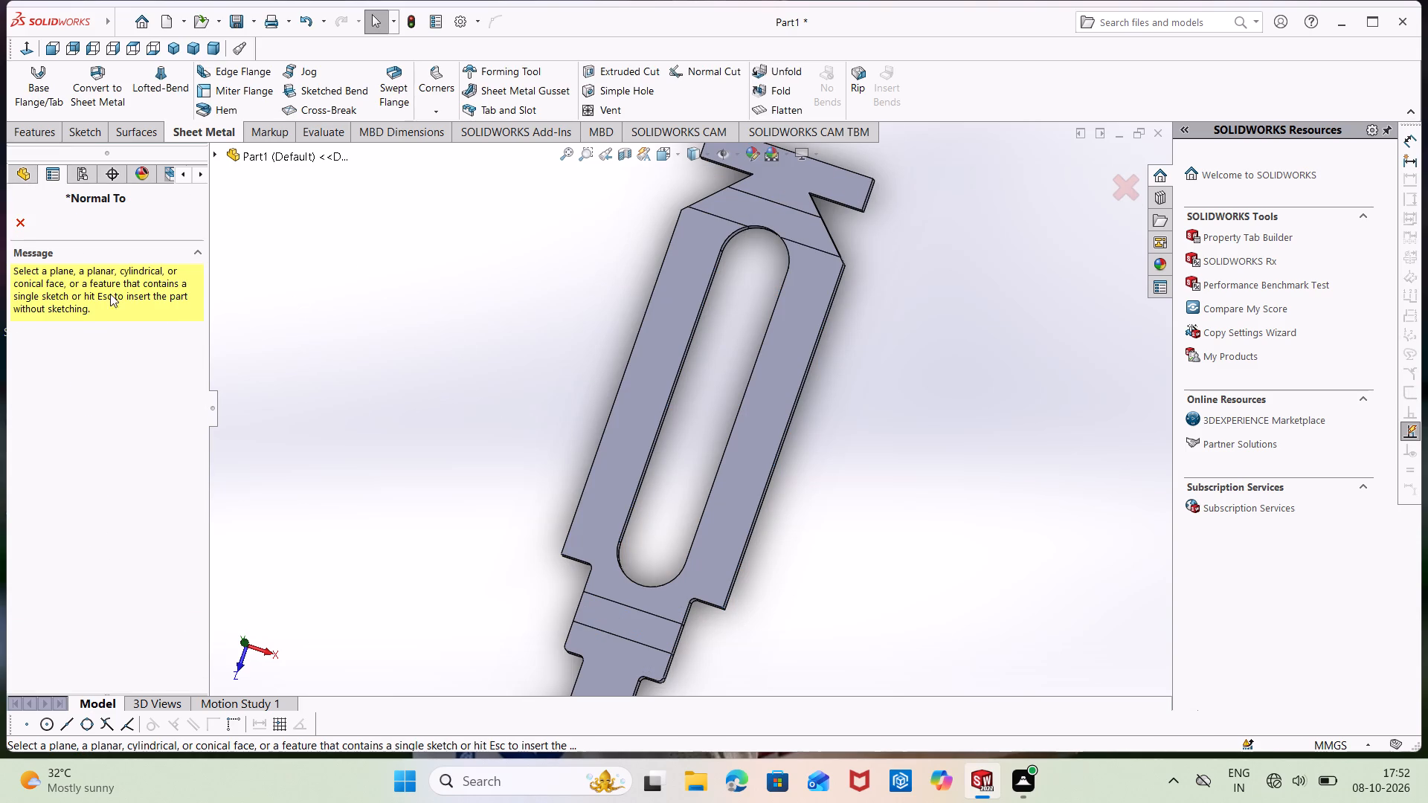
left_click(19, 220)
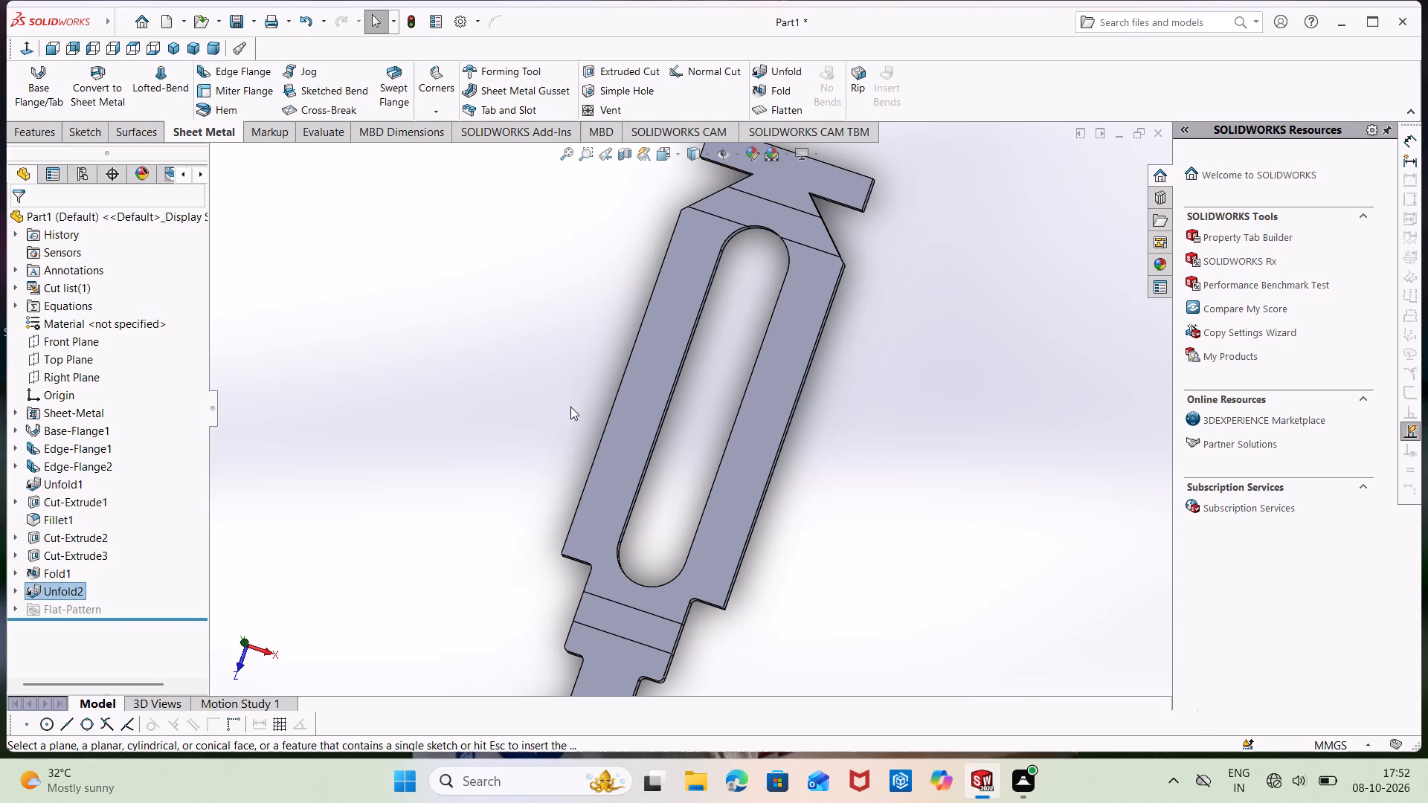
Measure the distance from the narrow flange's outer end edge to the bend line bordering the slotted body.
scroll(570, 407, "up", 2)
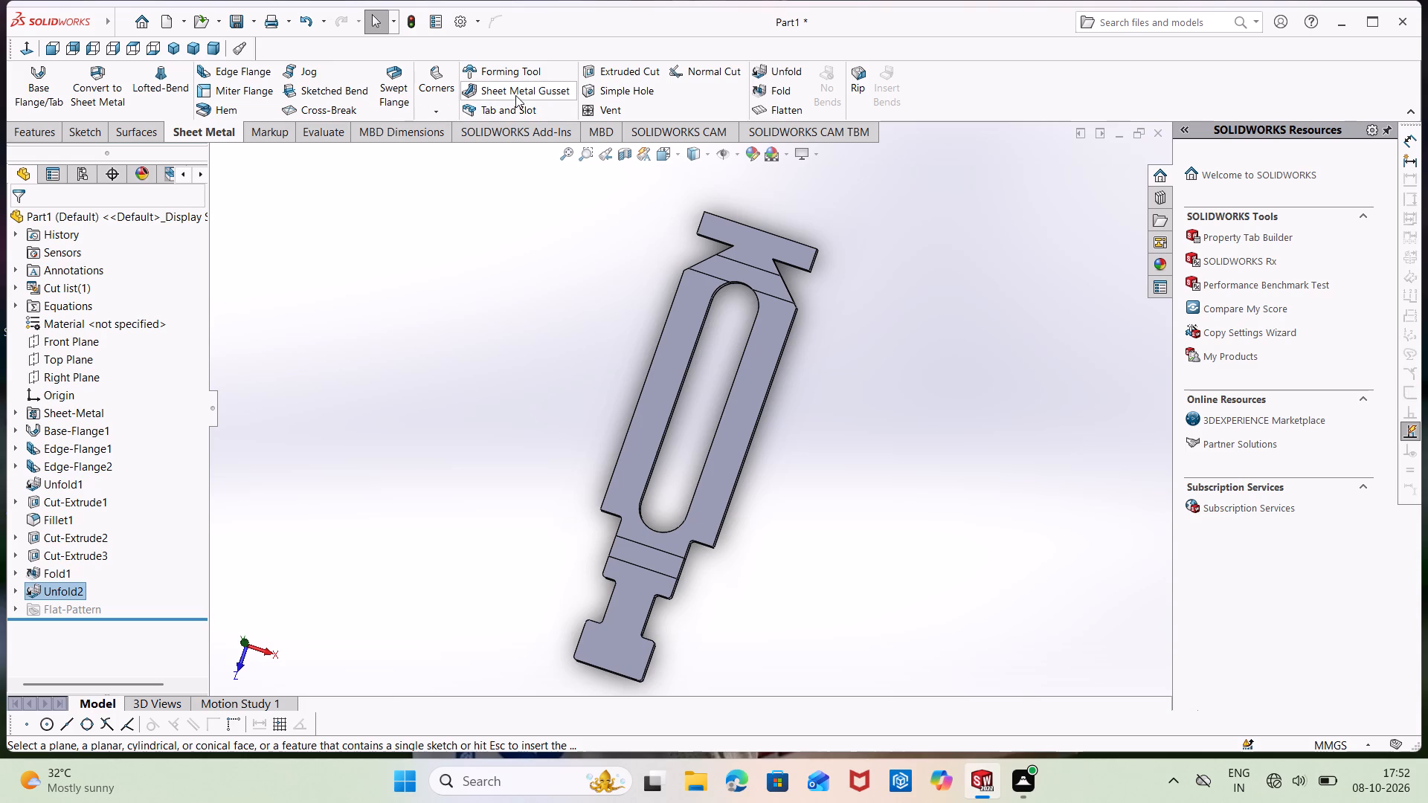
left_click(336, 137)
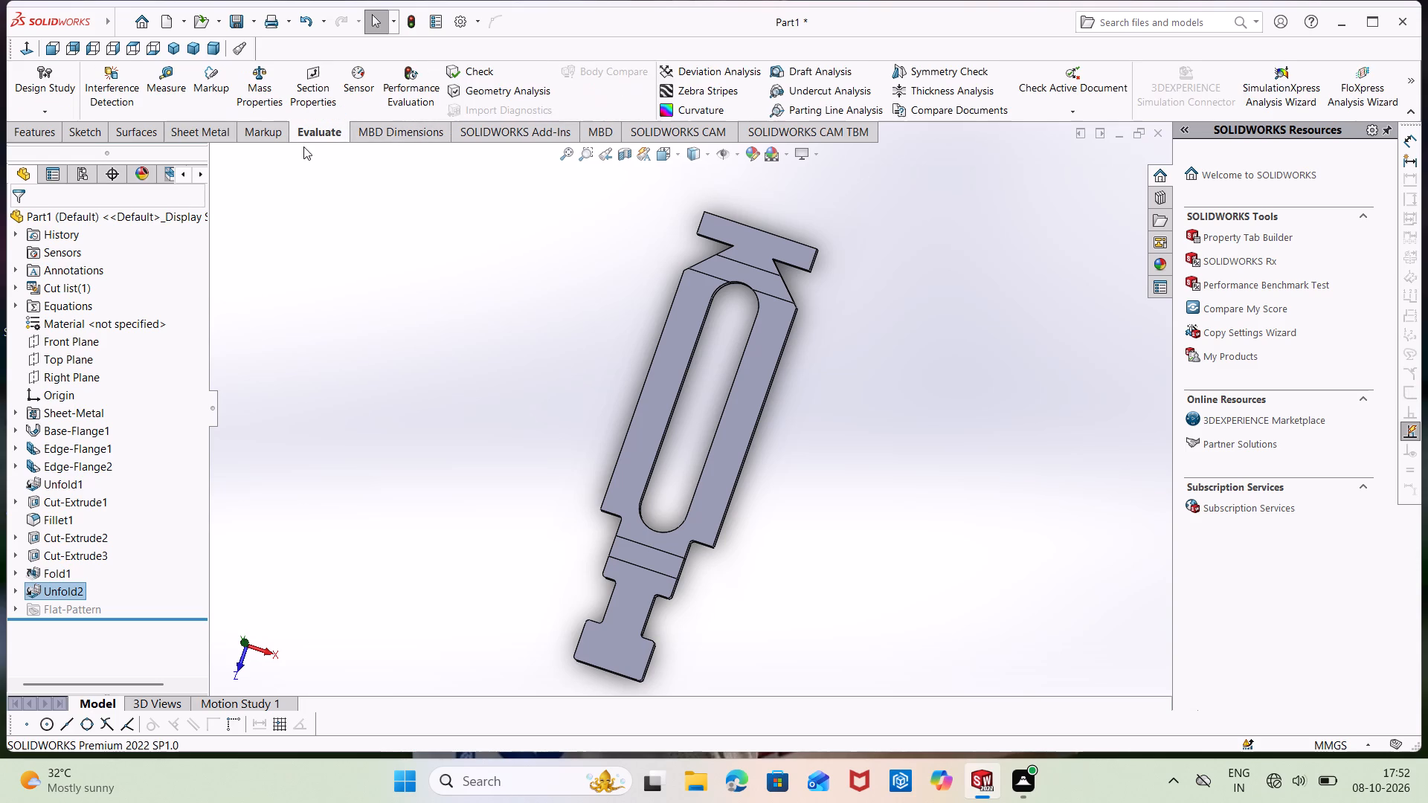
left_click(161, 80)
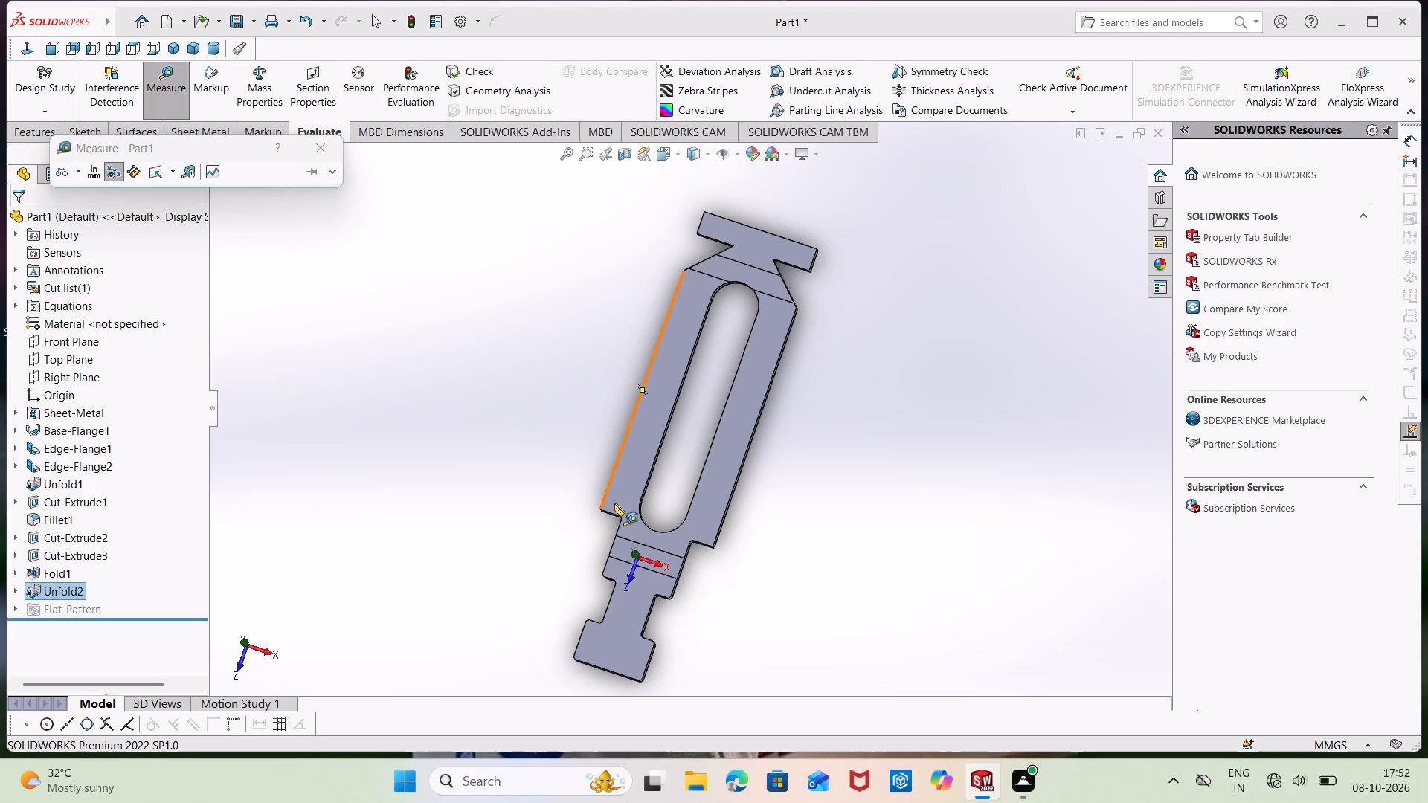
left_click(631, 682)
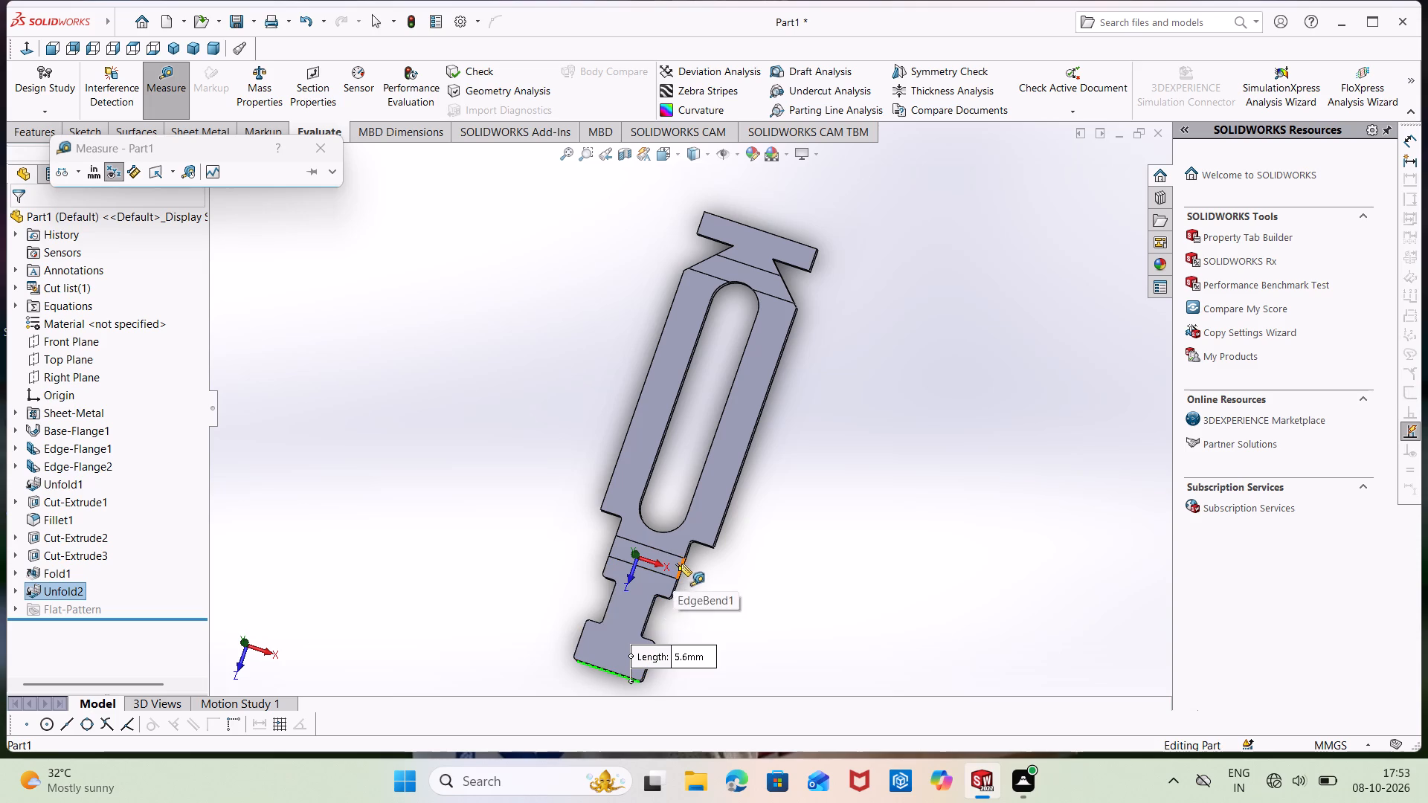
left_click(675, 553)
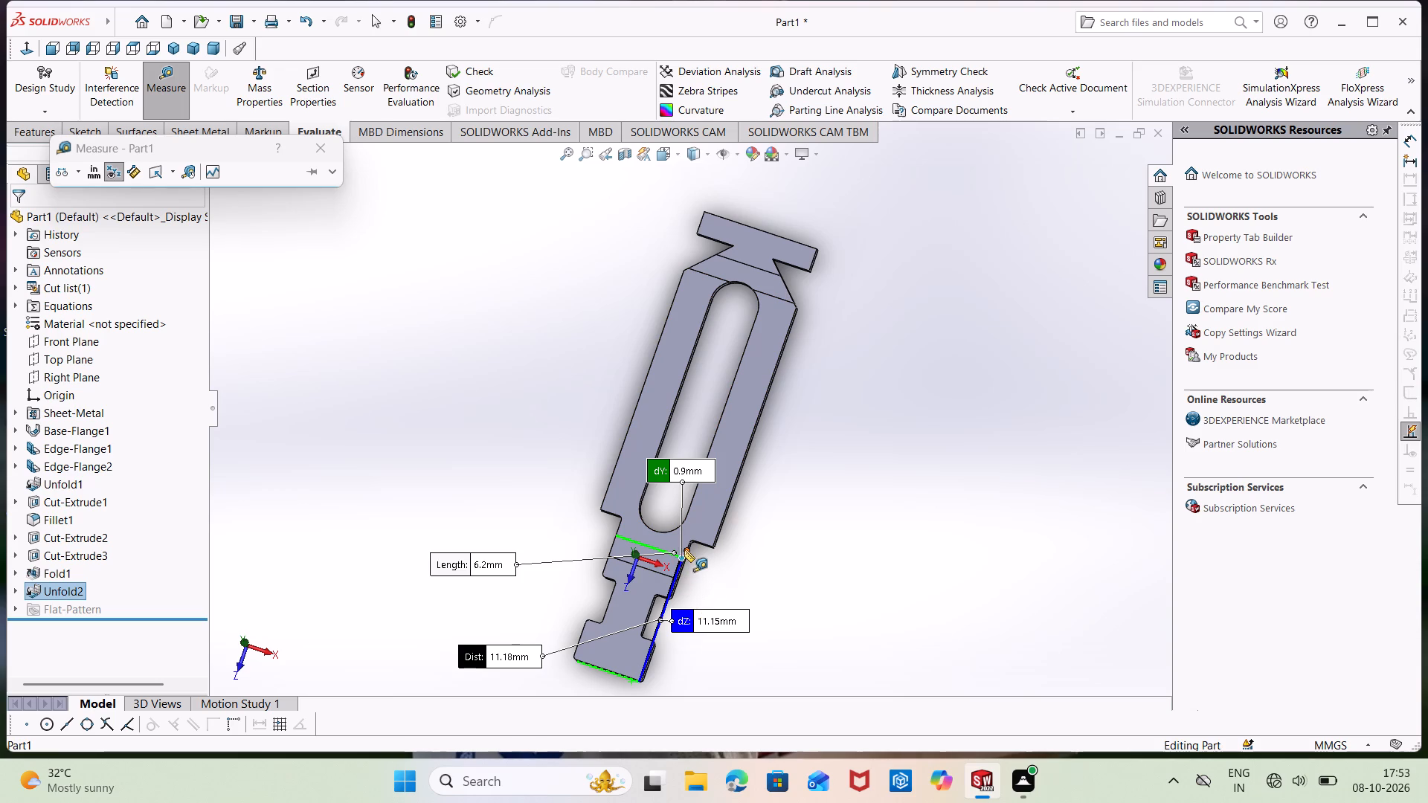
left_click(703, 542)
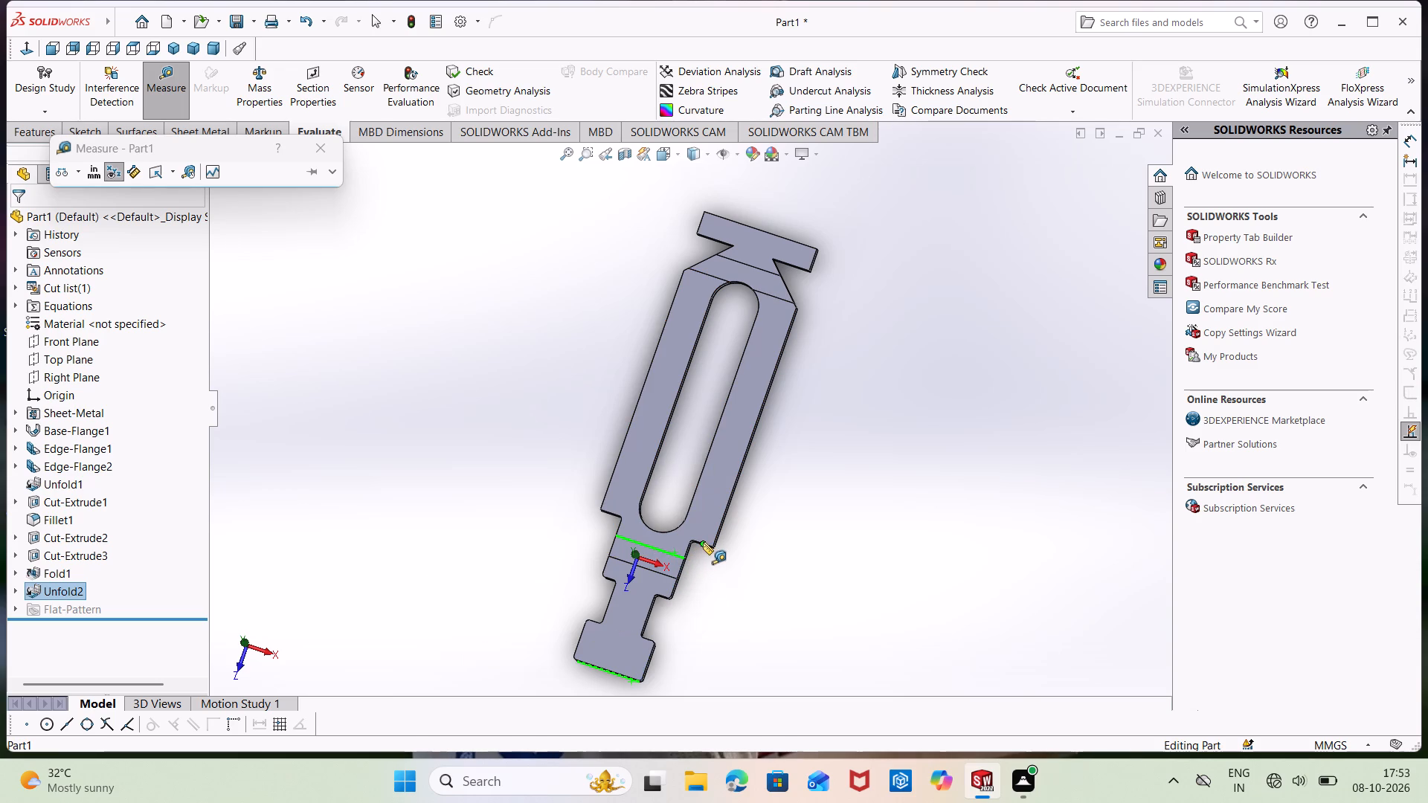
key("Escape")
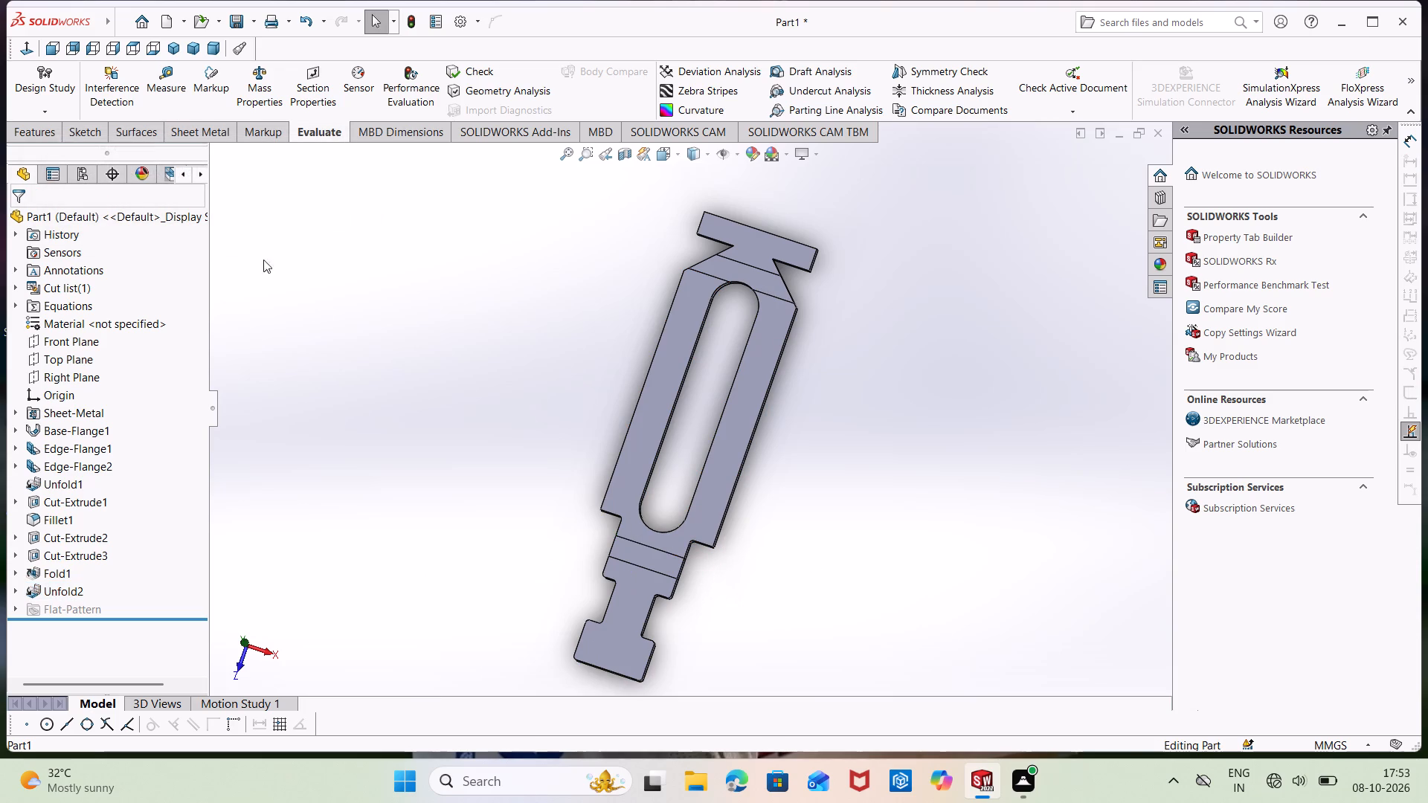
Measure the distance from the narrow flange's outer end edge to the short shoulder edge of the slotted body.
left_click(173, 79)
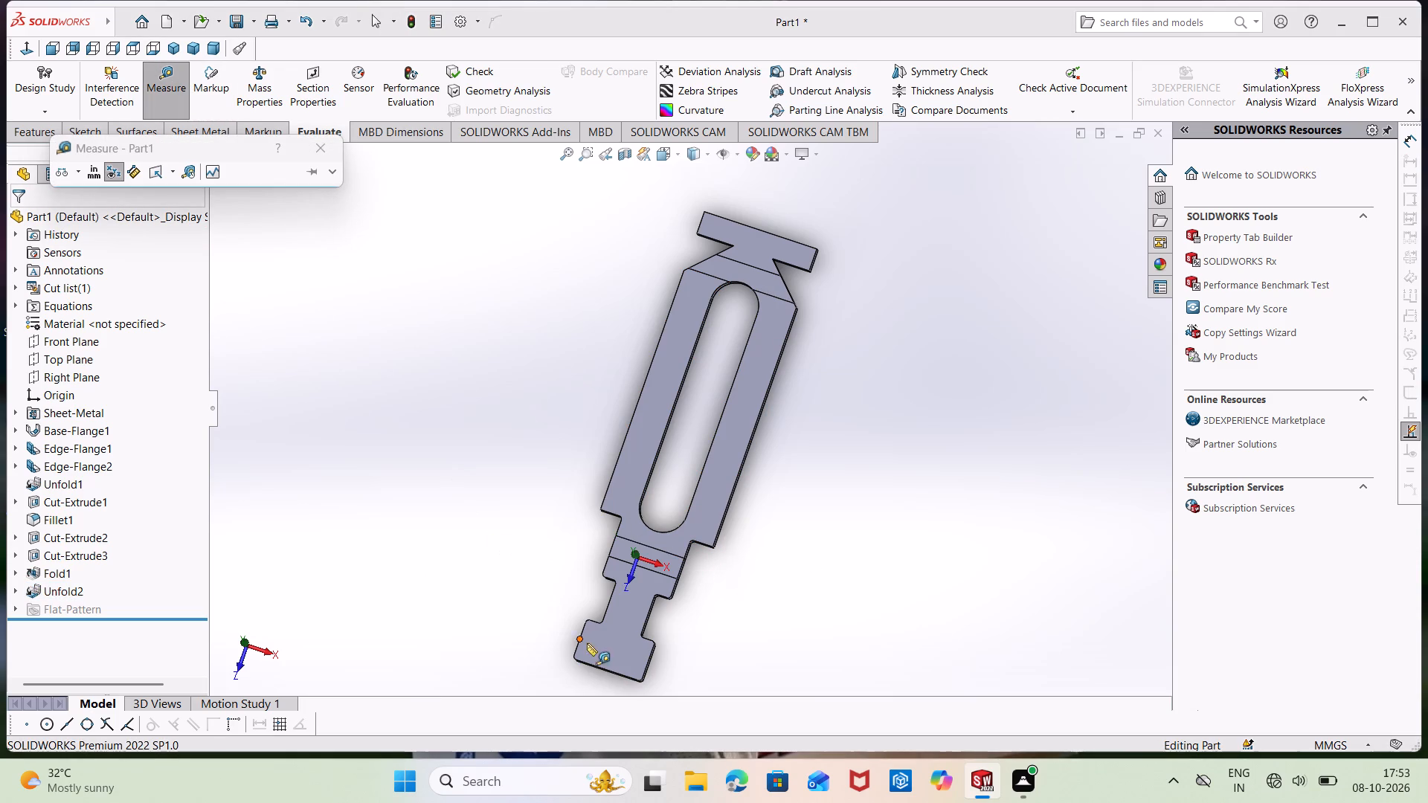
left_click(621, 675)
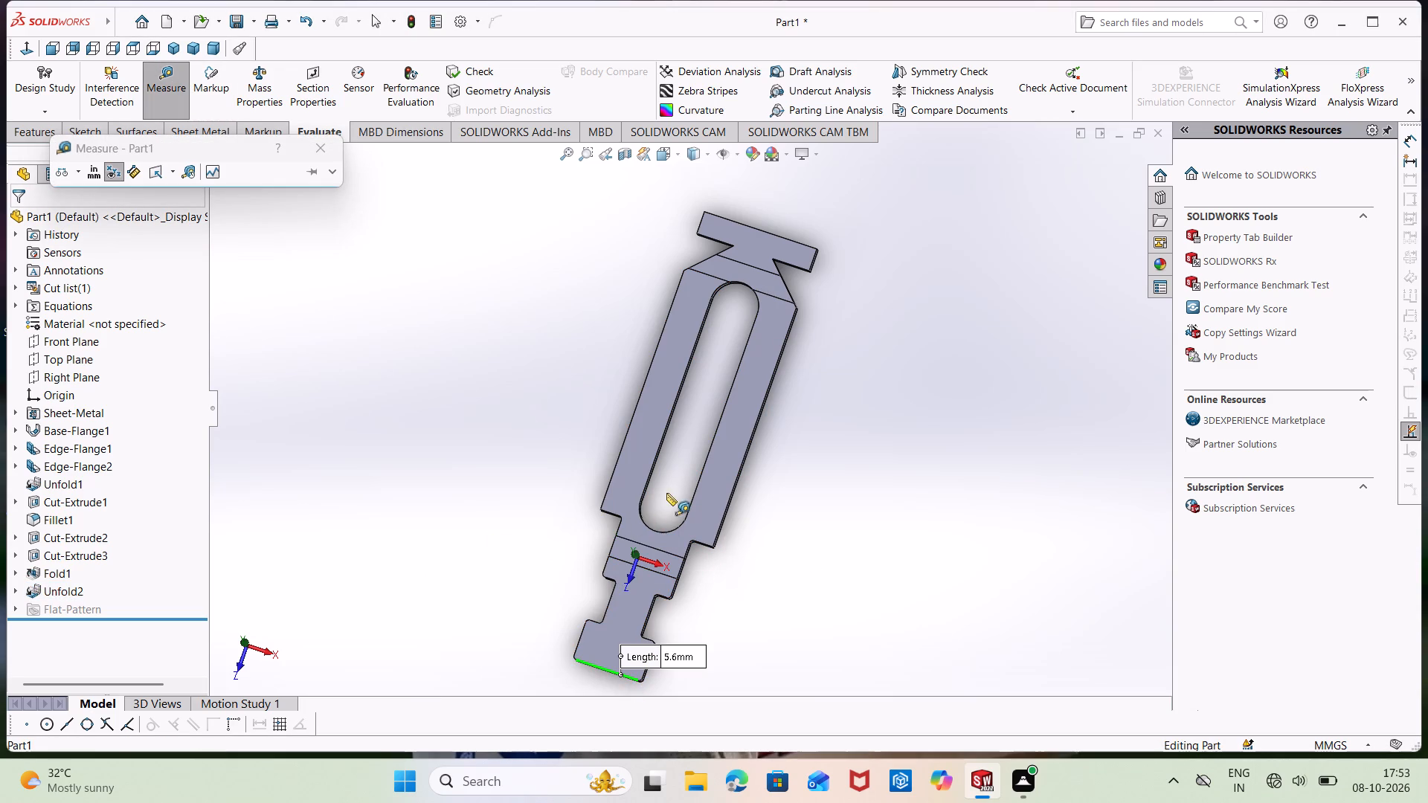
left_click(698, 542)
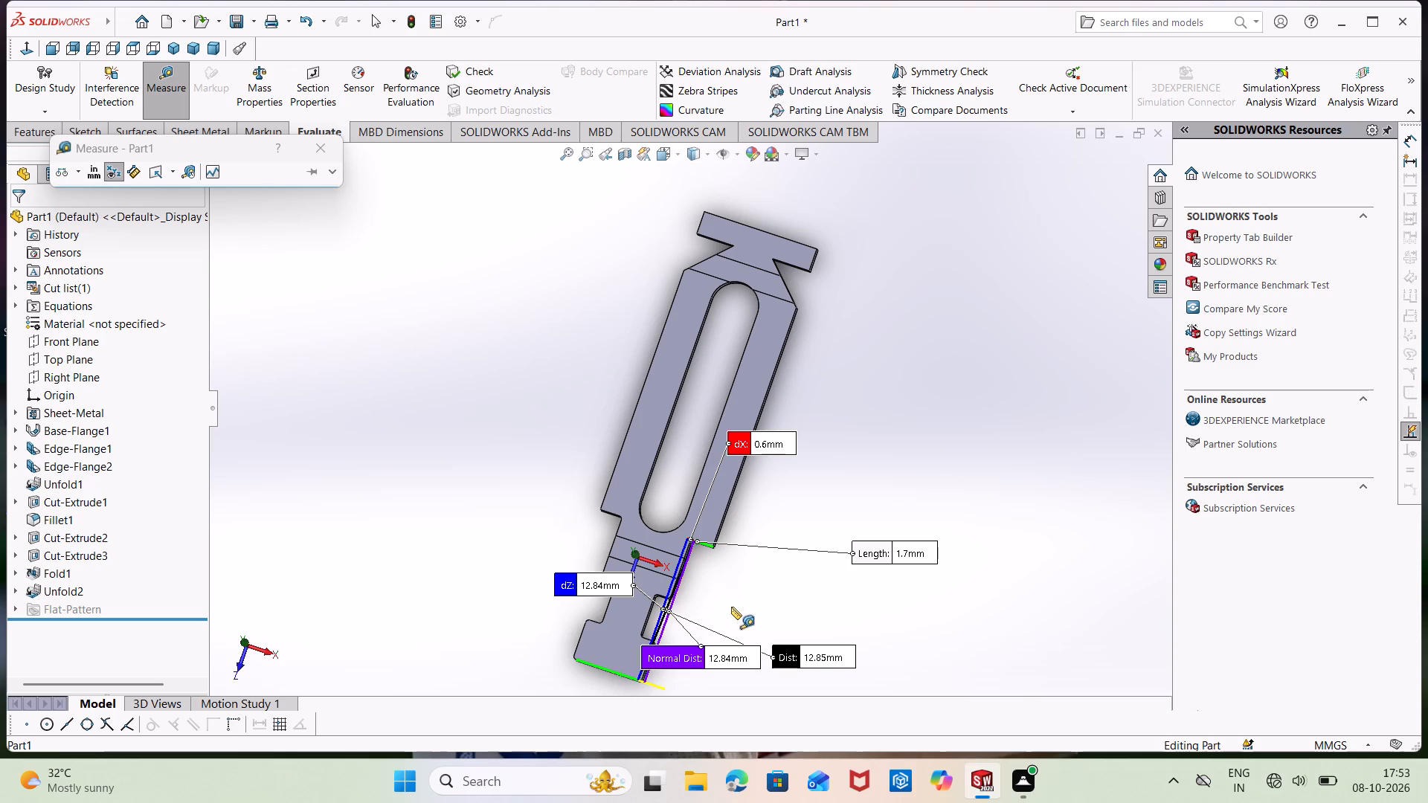
key("Escape")
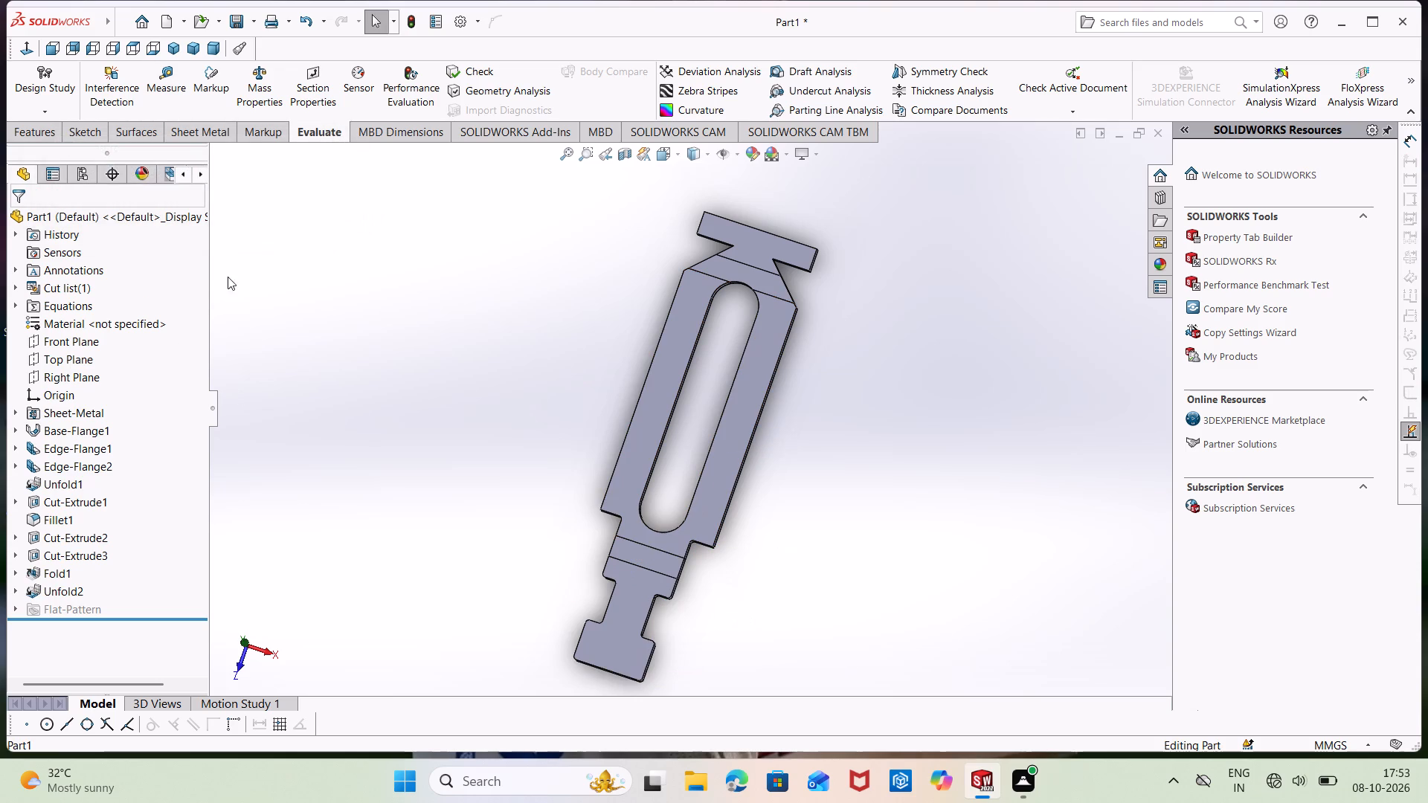
Measure the distance from the slotted body's short shoulder edge to its corner vertex at the opposite bend.
left_click(166, 80)
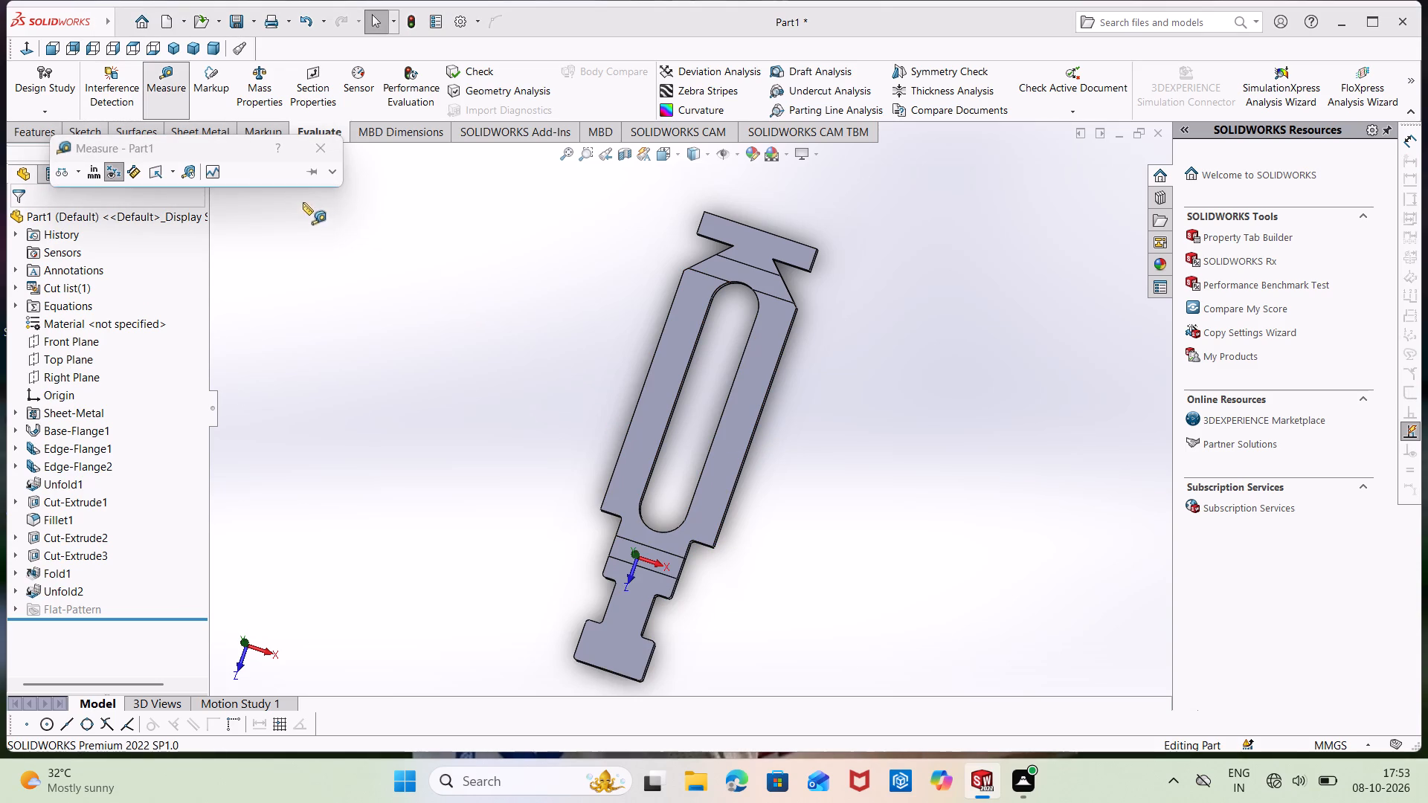
left_click(697, 541)
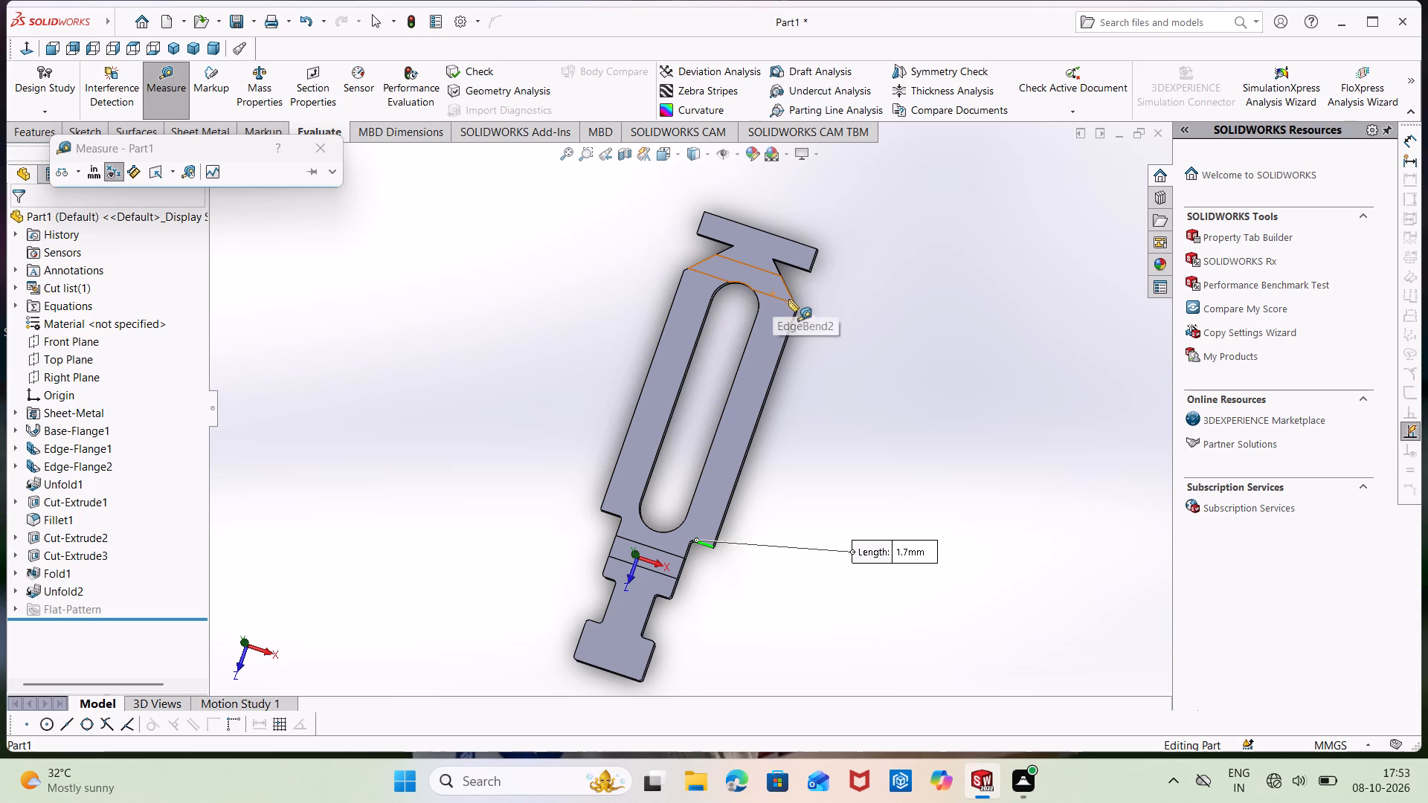
left_click(797, 308)
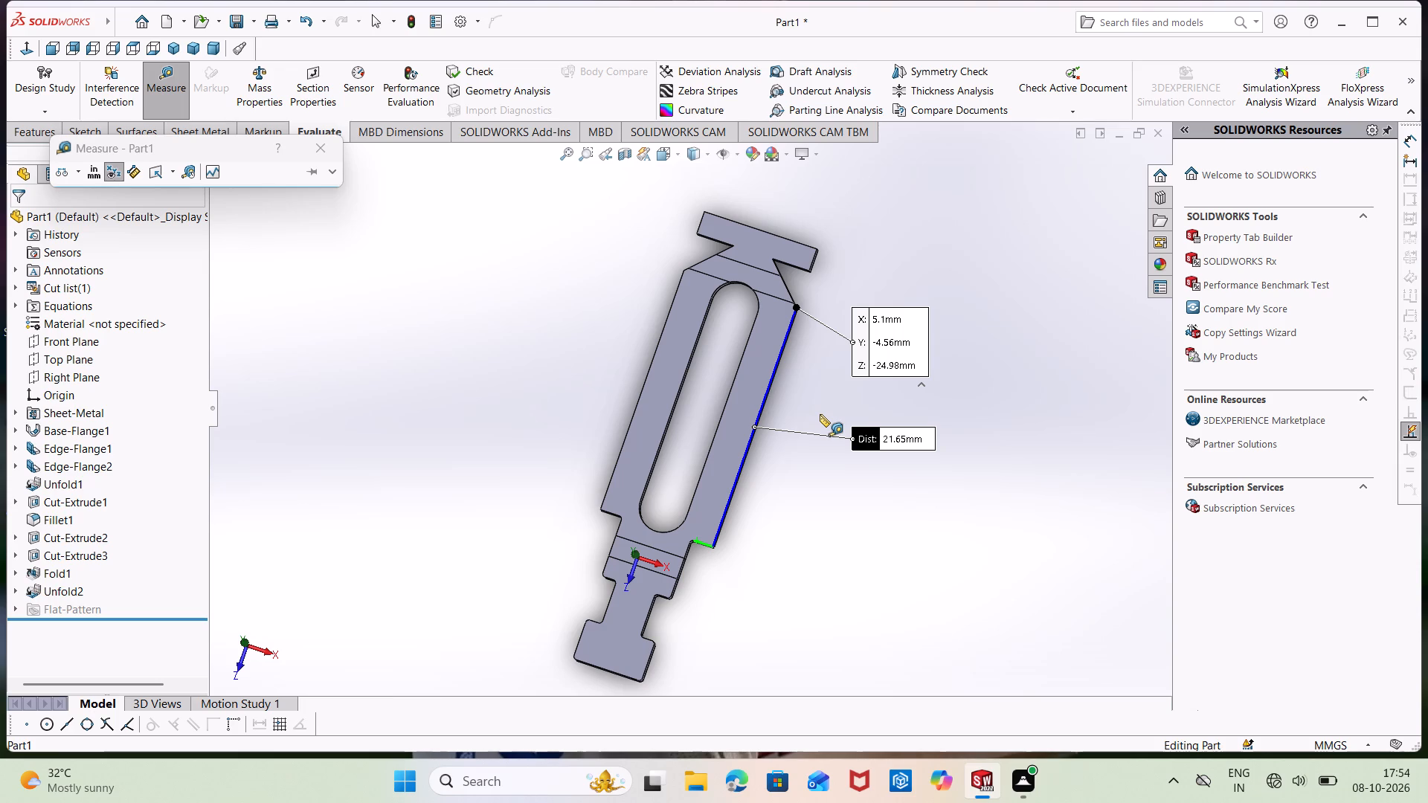
key("Escape")
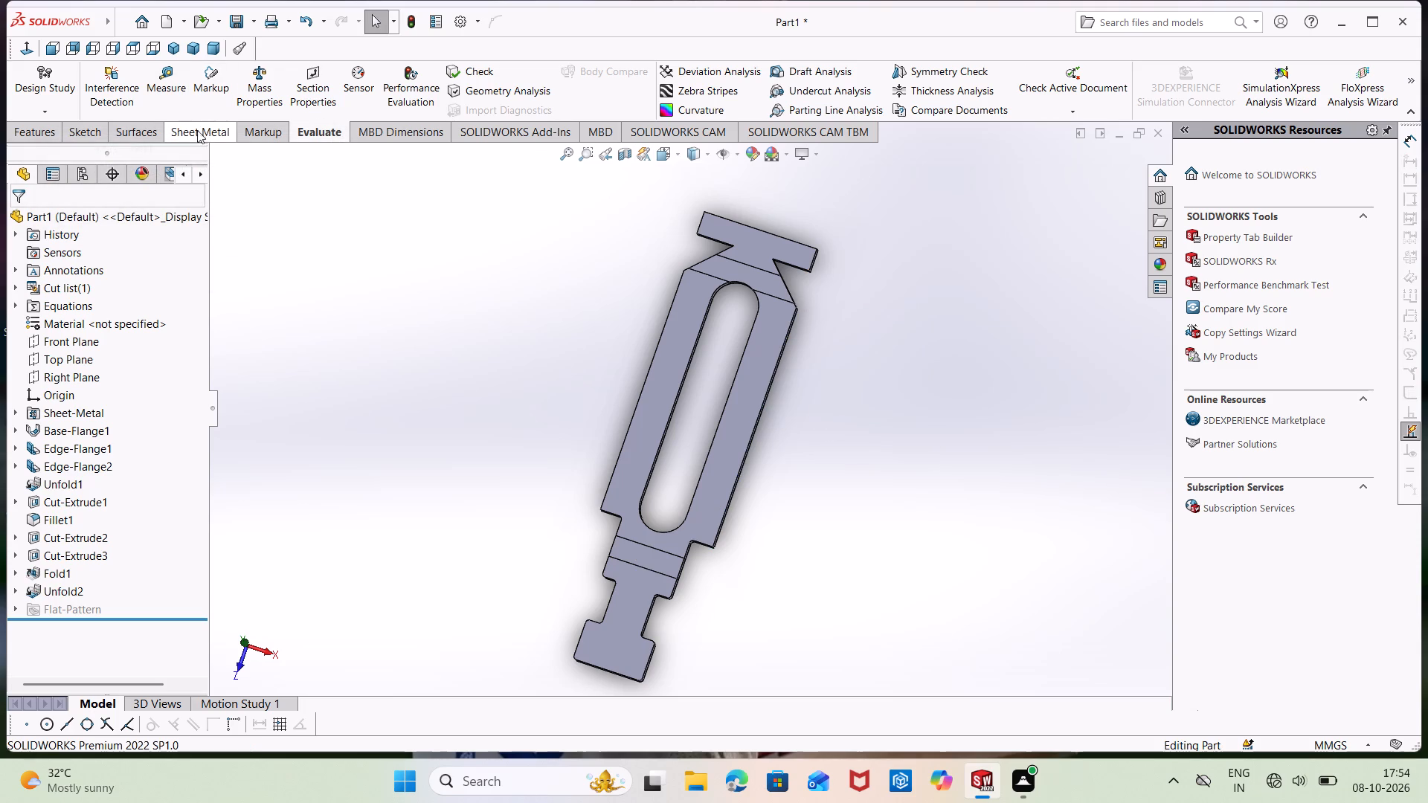
Measure the distance from that body corner vertex to the inner edge of the wide flange at the triangular cut.
left_click(166, 76)
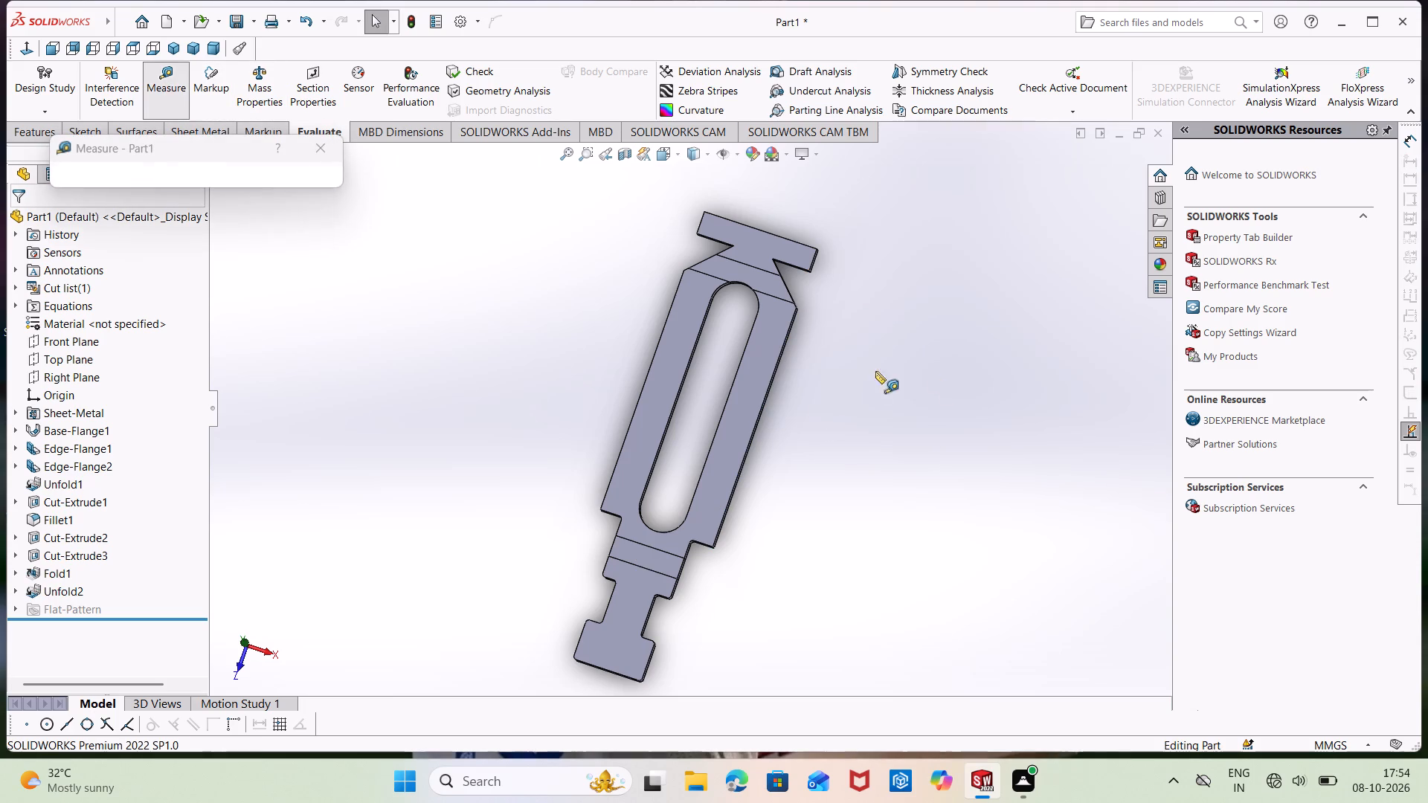
left_click(797, 306)
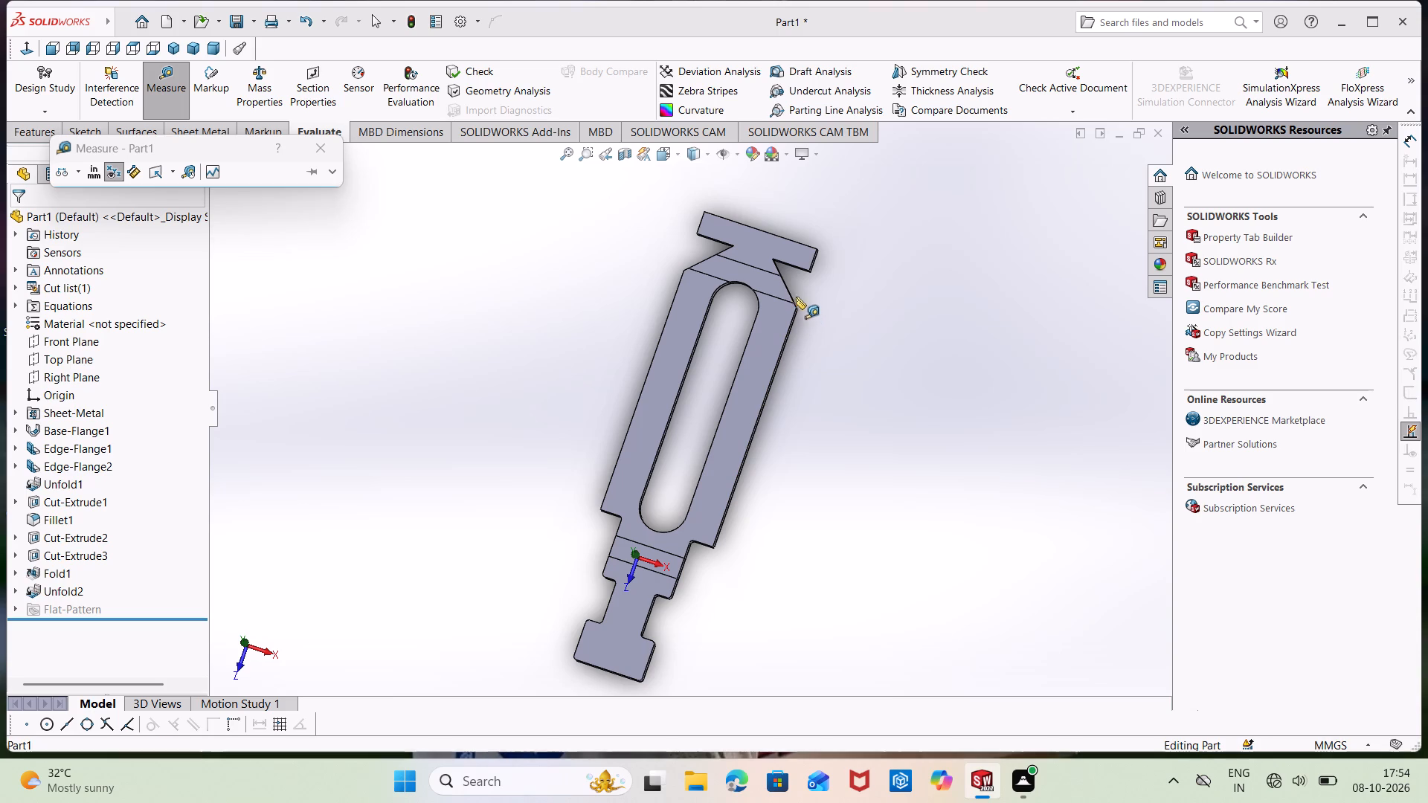
left_click(803, 270)
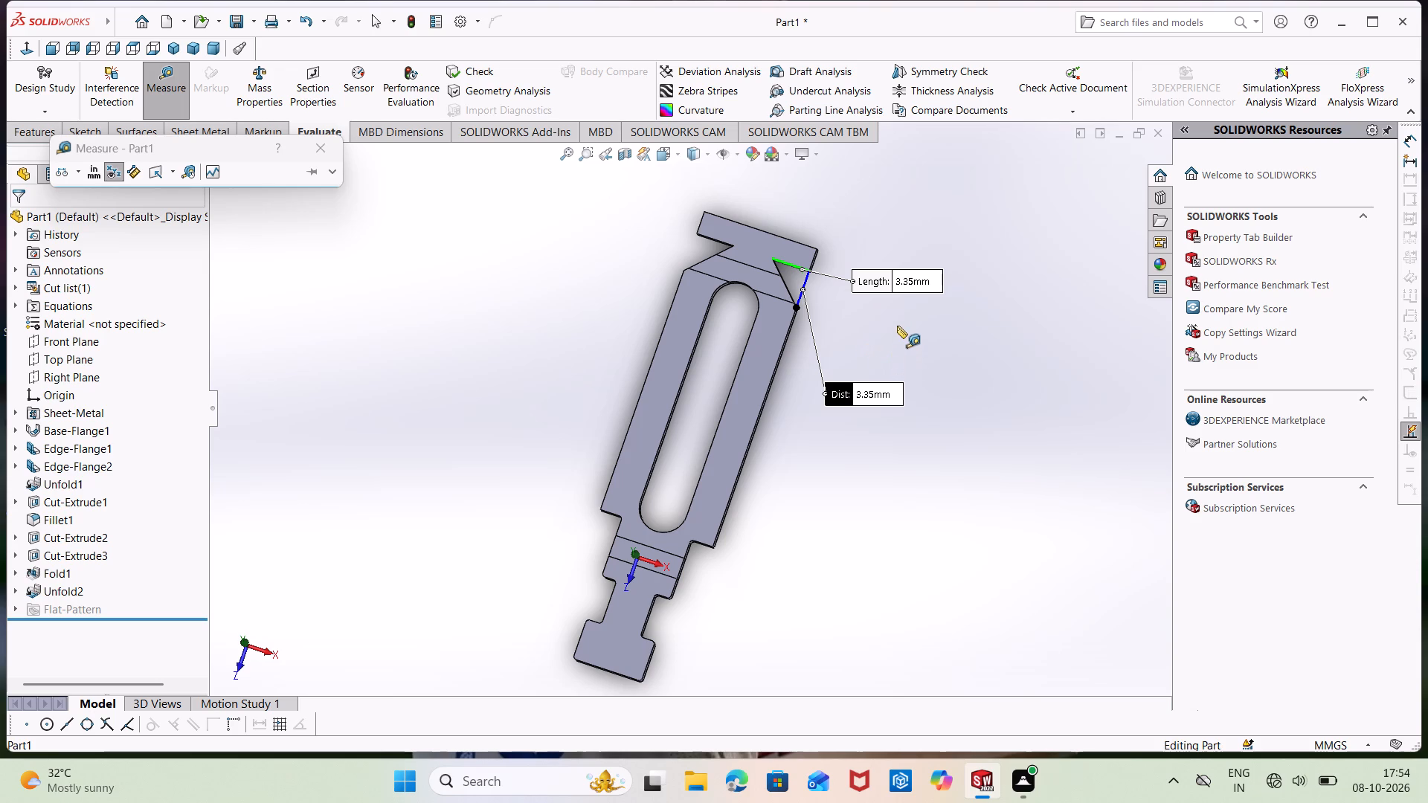
key("Escape")
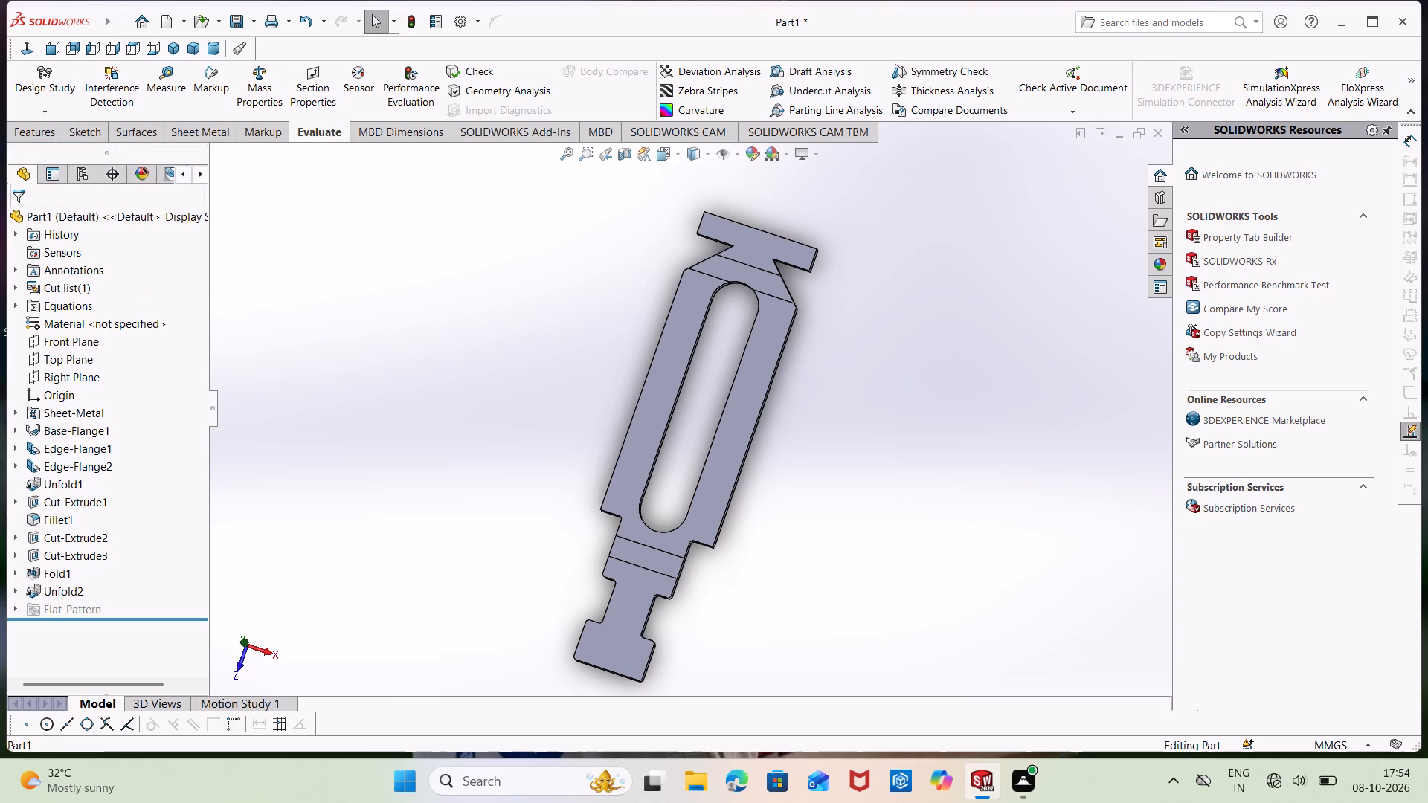
Measure the length of the wide flange's outer end edge.
left_click(164, 68)
left_click(746, 225)
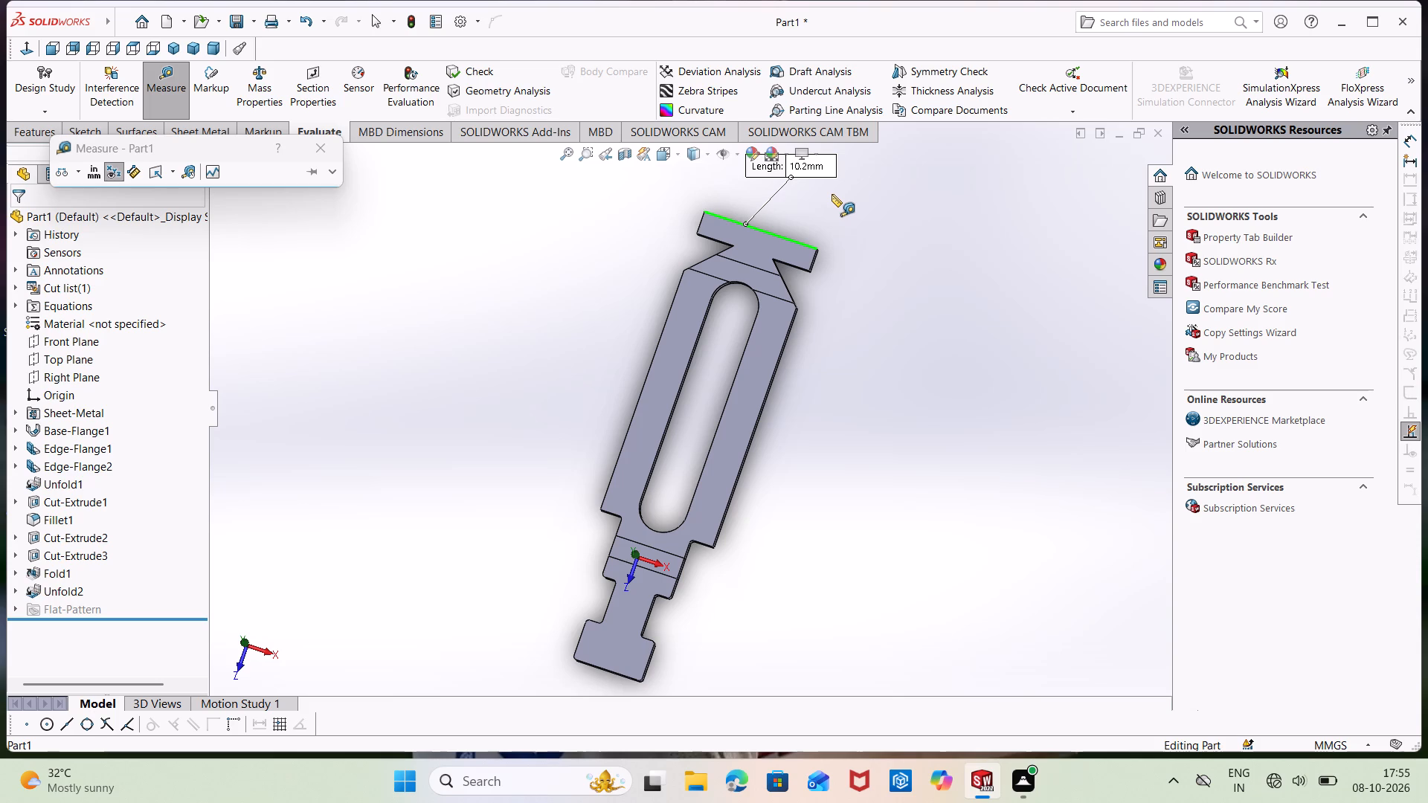
scroll(899, 317, "up", 2)
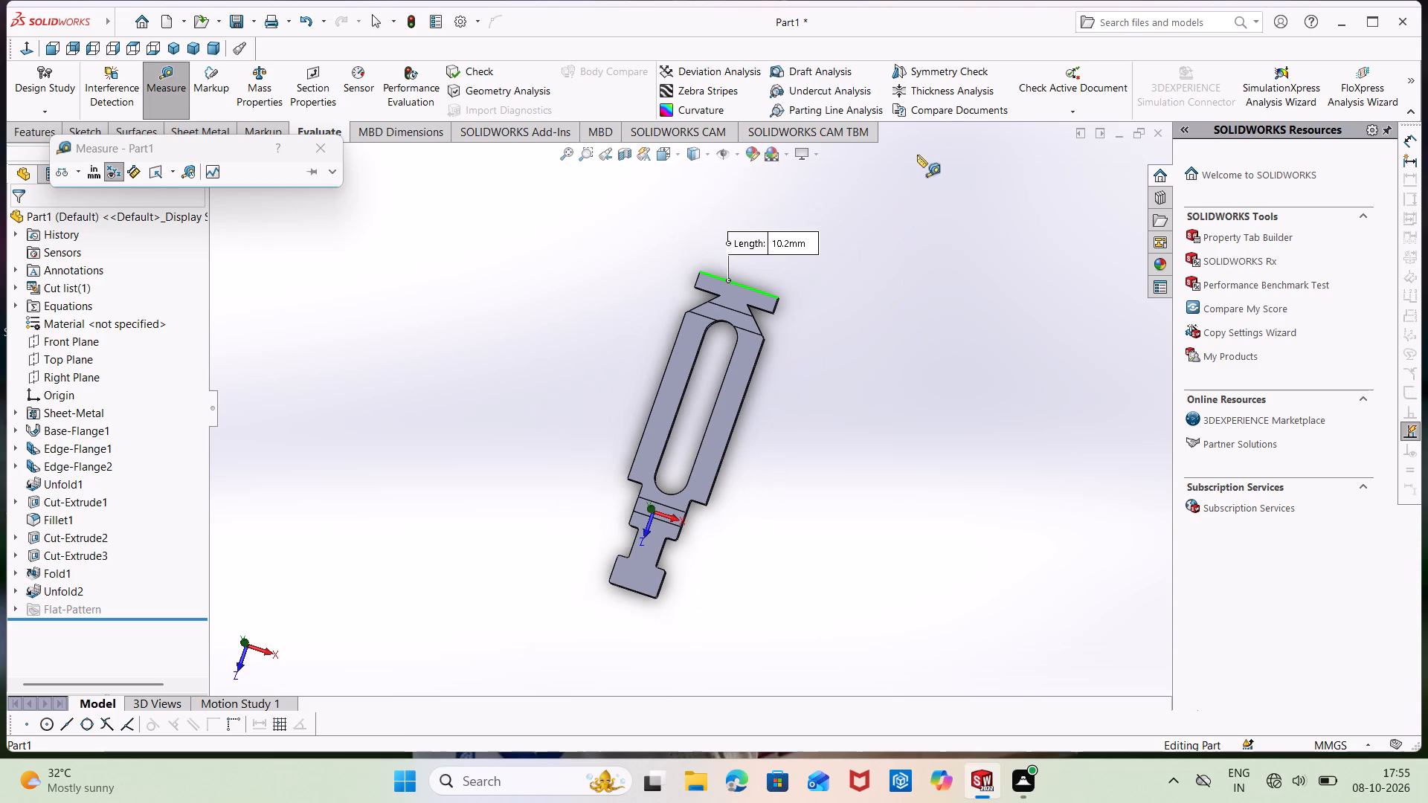
key("Escape")
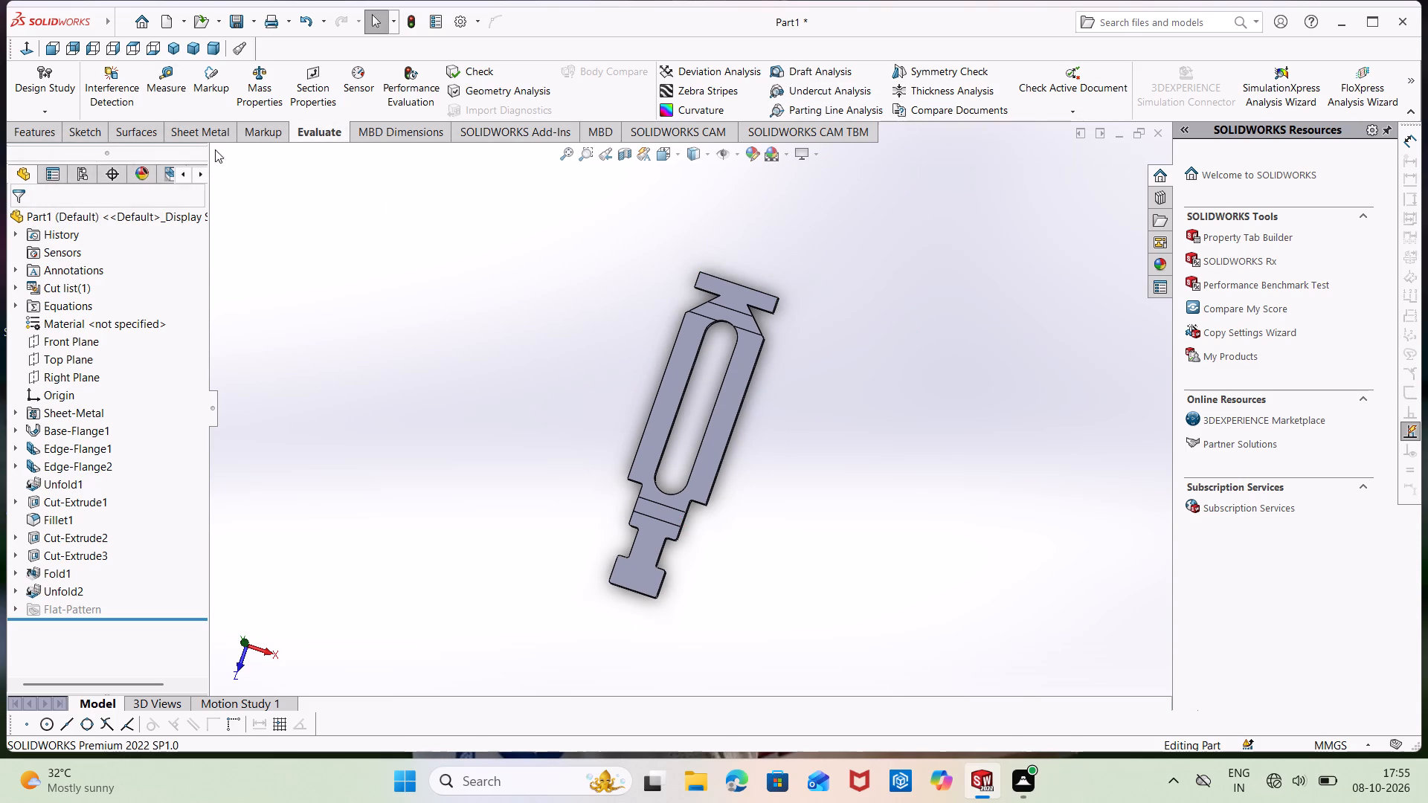
Fold all collected bends of the flat blank again, keeping the slotted body face fixed.
left_click(182, 132)
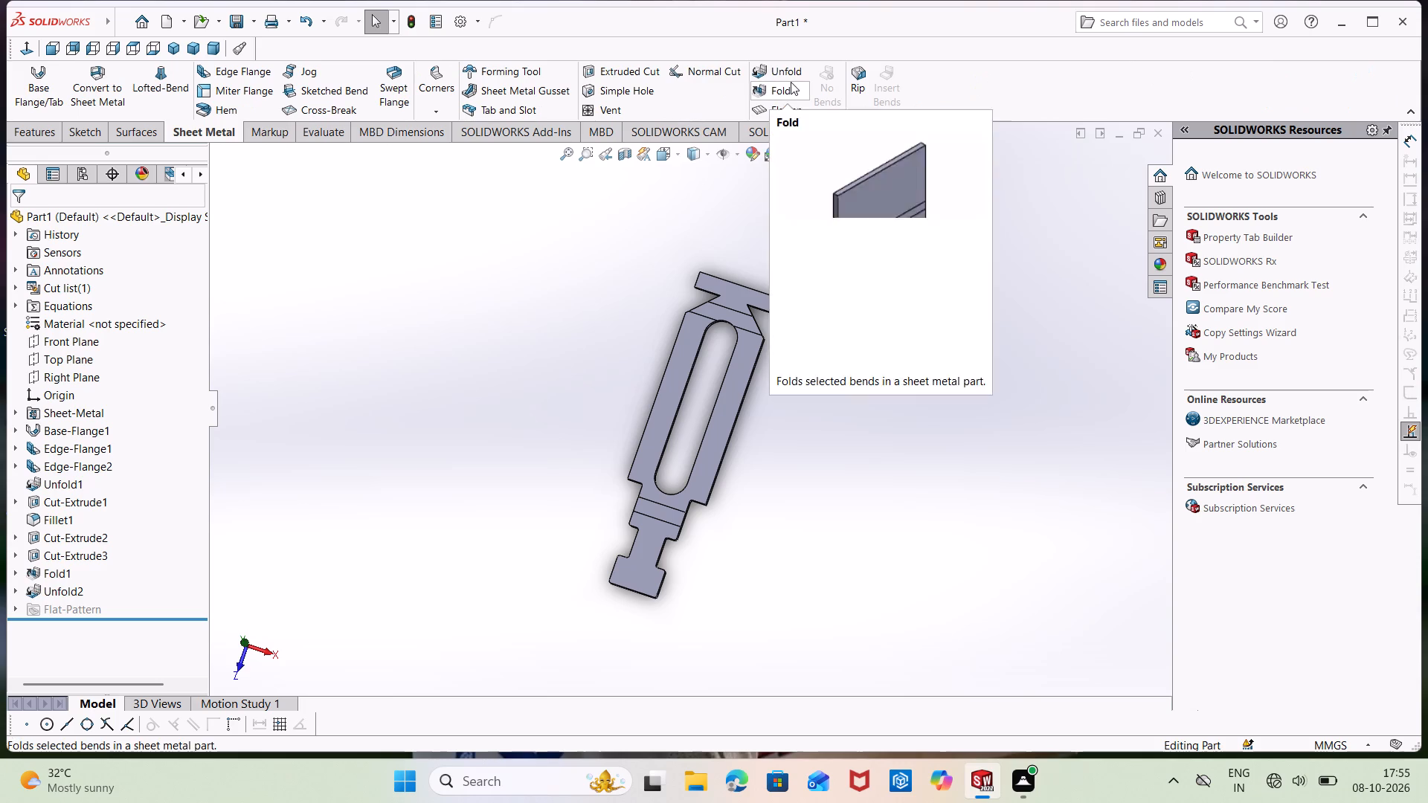
left_click(791, 83)
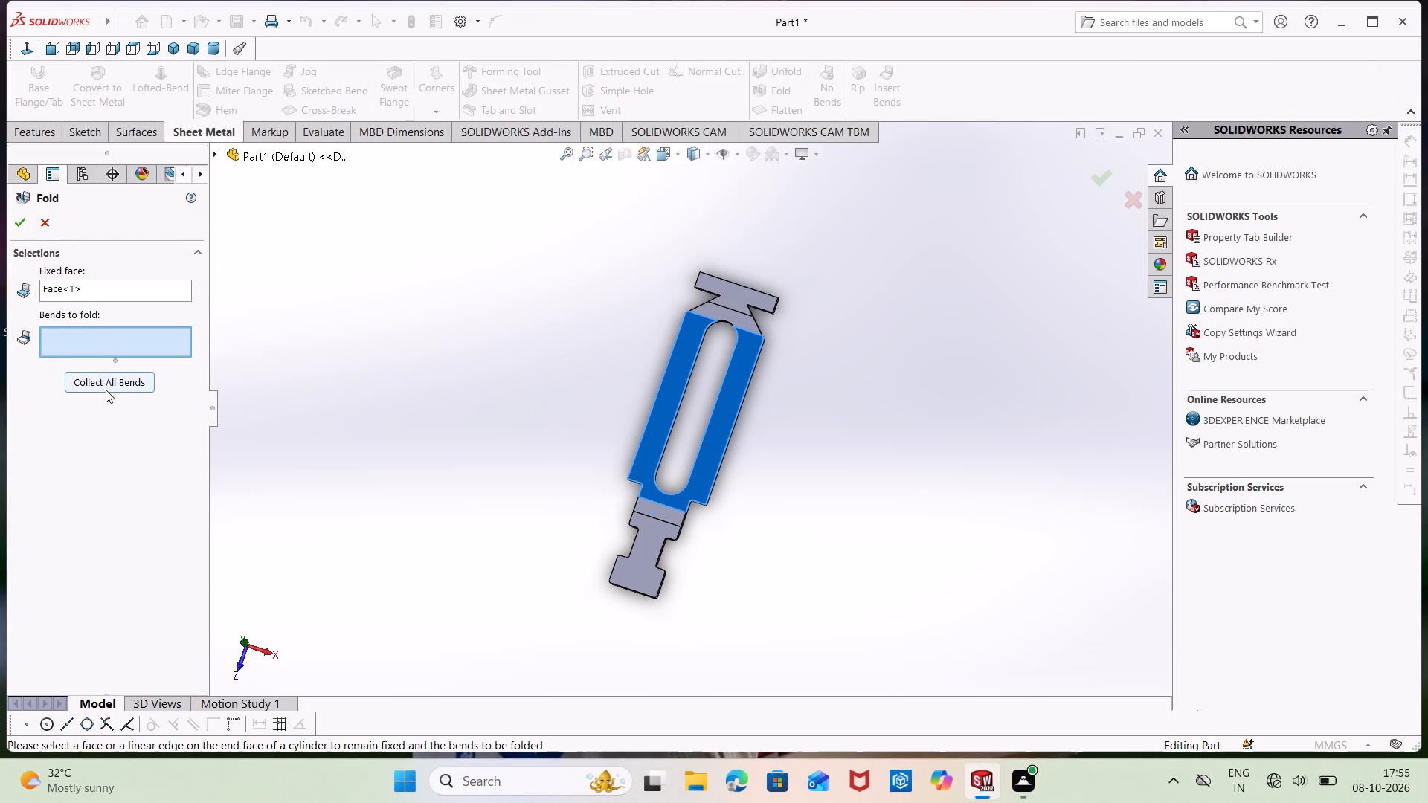
left_click(109, 384)
left_click(19, 222)
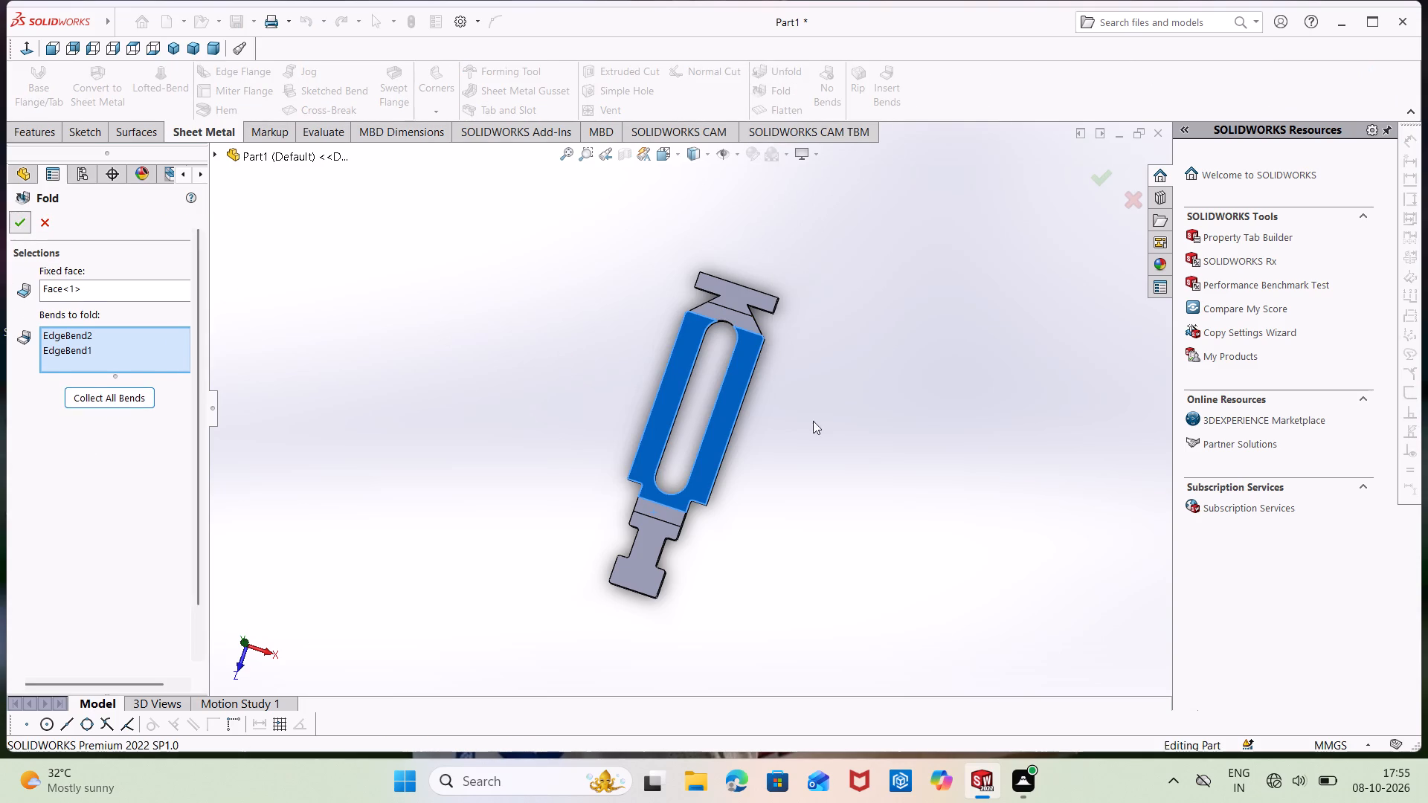
Examine the refolded part from several angles, including both bent flanges and the slotted body.
middle_click_drag(859, 391, 750, 487)
middle_click_drag(621, 307, 762, 317)
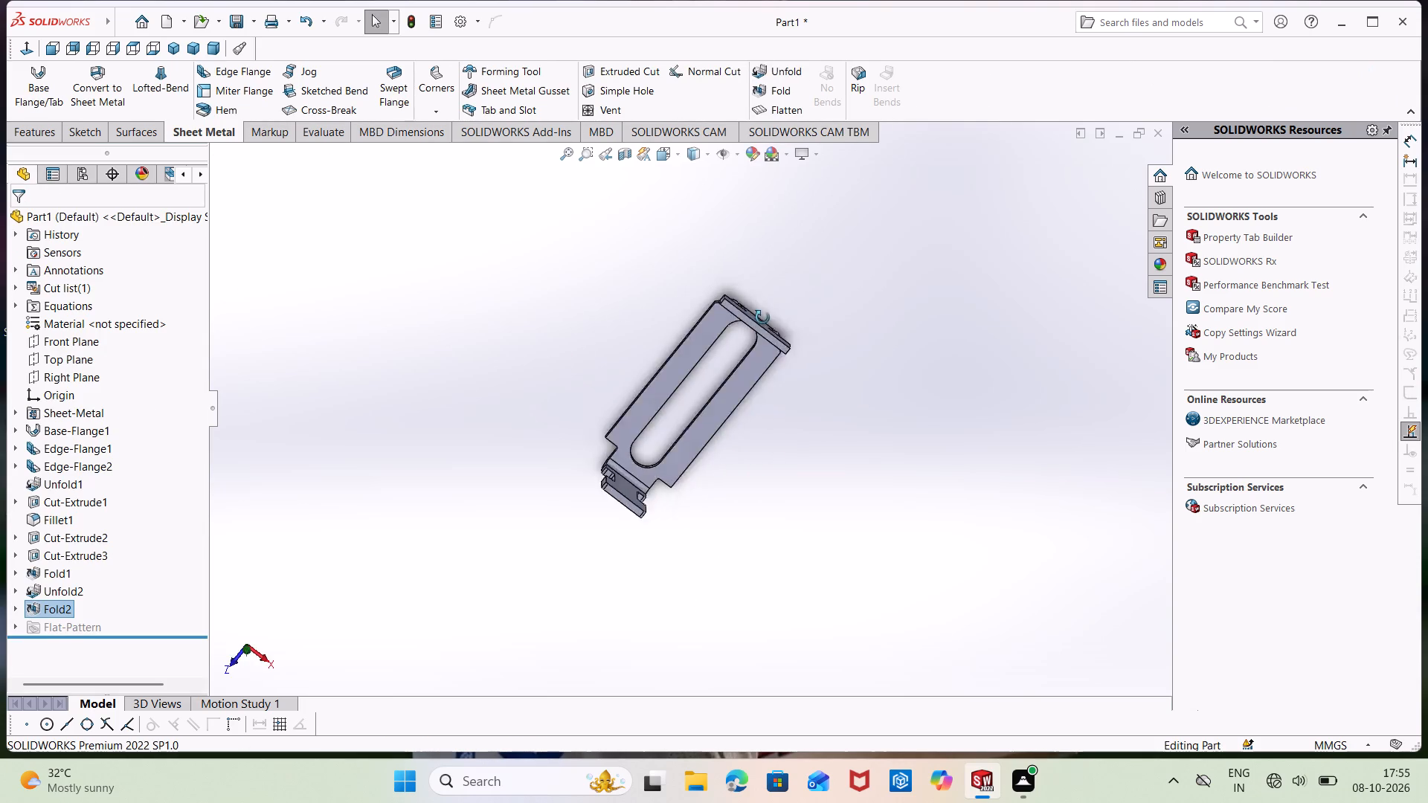
middle_click_drag(762, 317, 819, 291)
middle_click_drag(816, 377, 812, 261)
middle_click_drag(825, 528, 806, 412)
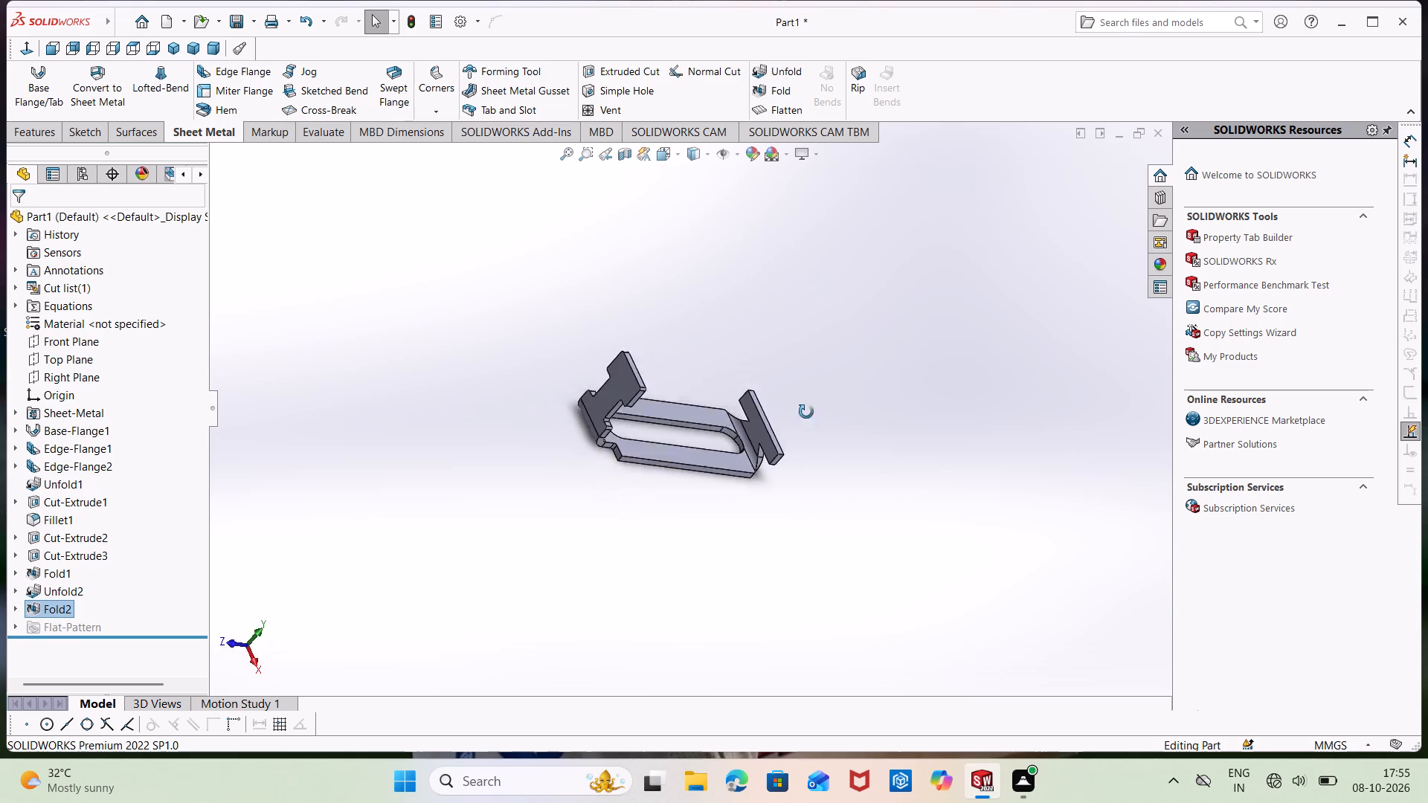
middle_click_drag(806, 412, 823, 368)
middle_click_drag(818, 515, 736, 465)
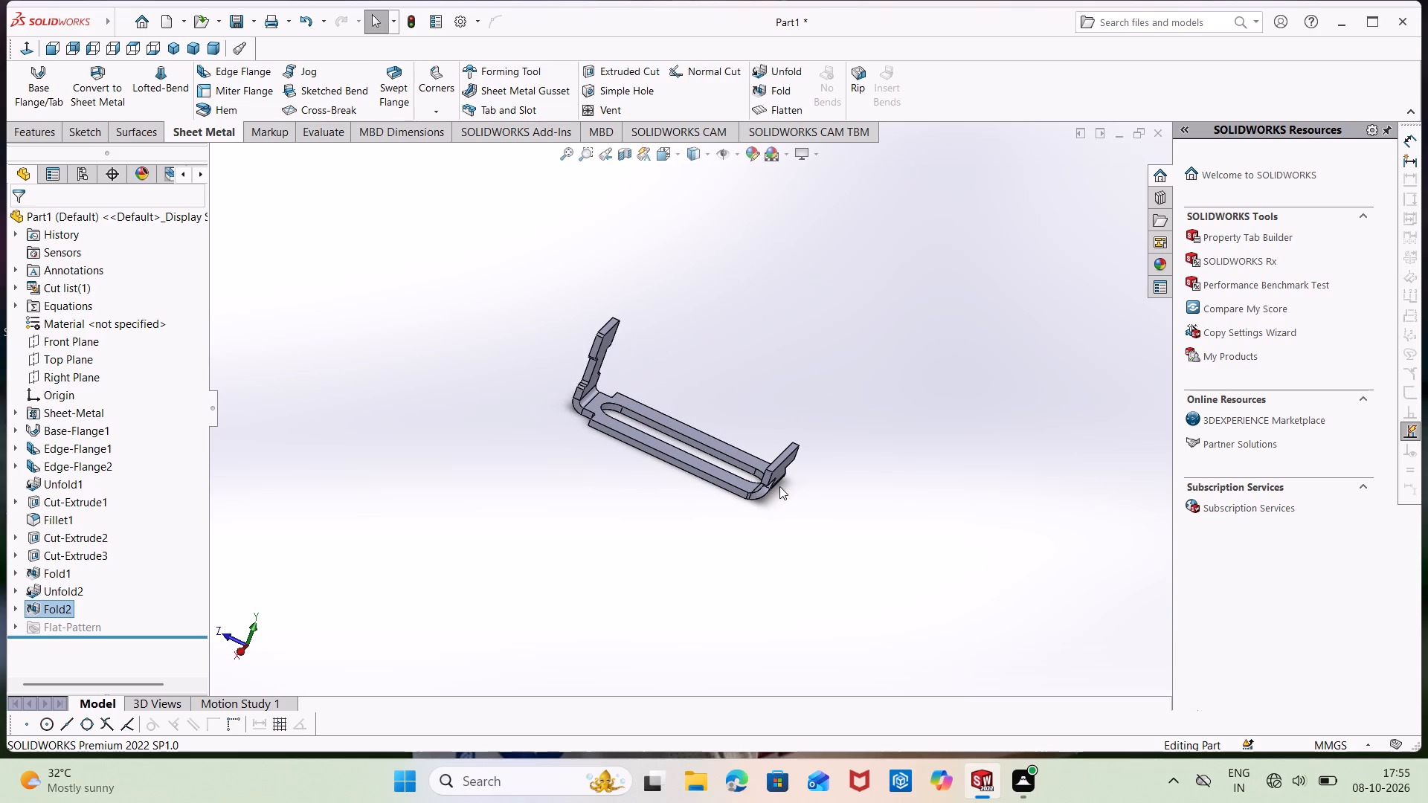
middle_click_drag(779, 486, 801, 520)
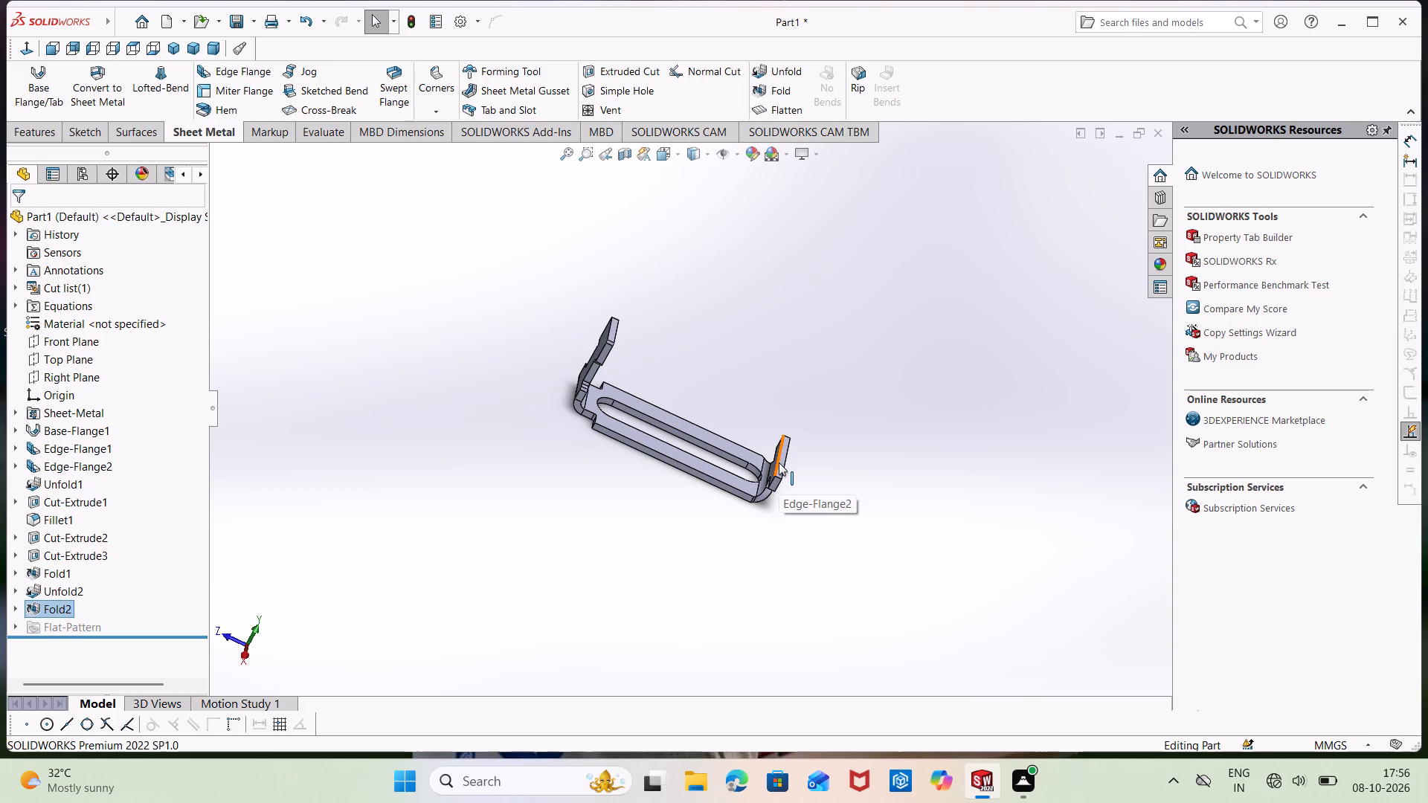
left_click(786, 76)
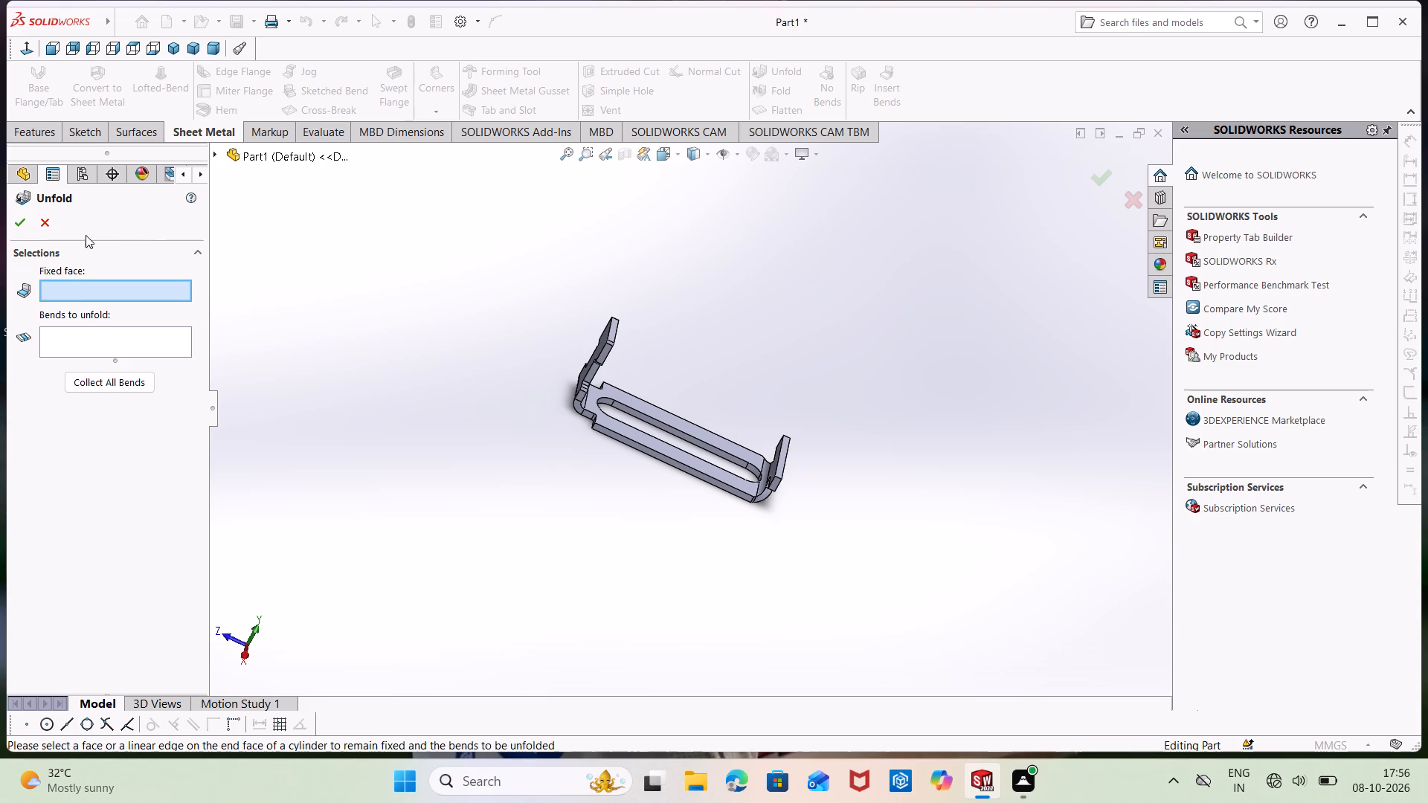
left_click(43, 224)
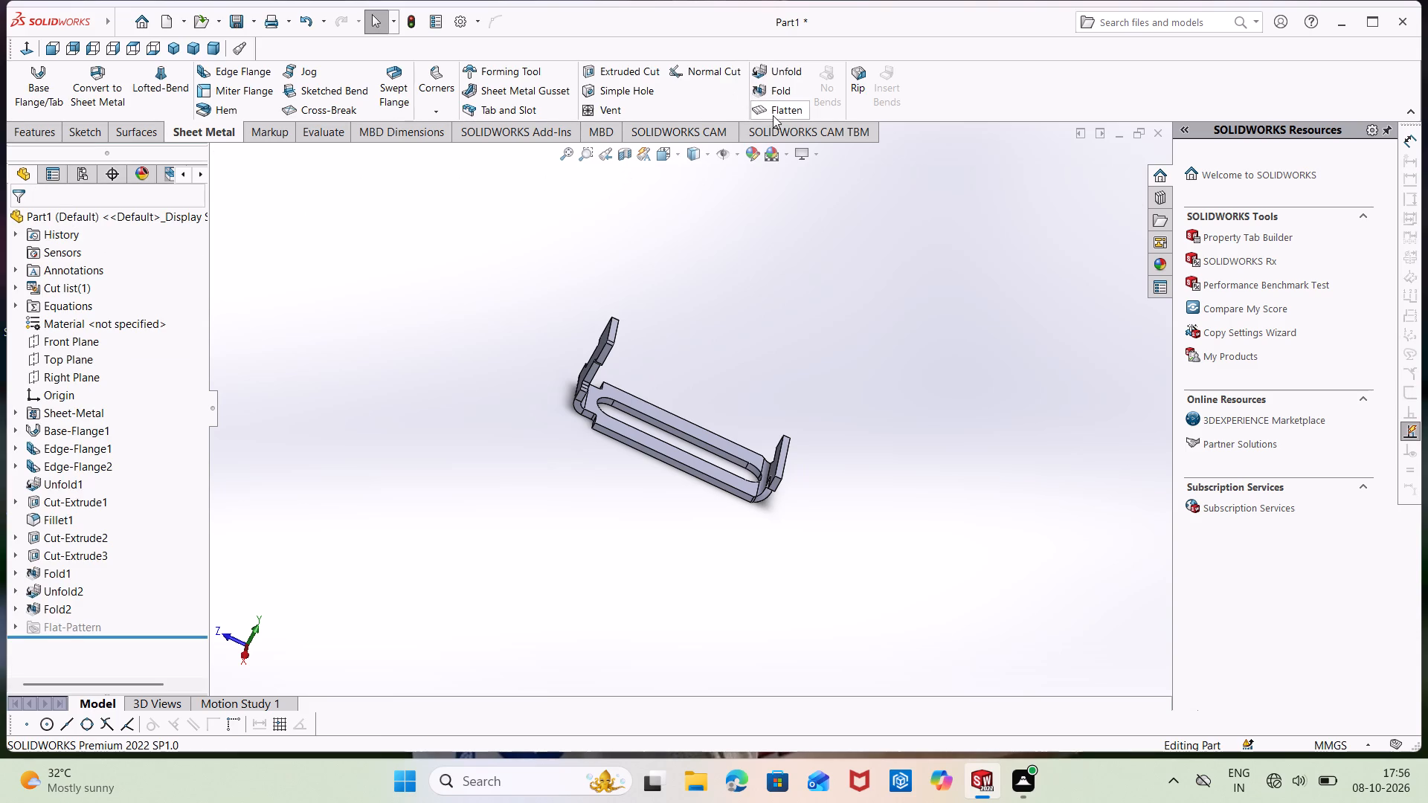
Flatten the part temporarily to examine its flat pattern from both sides, and return it to the folded state.
left_click(773, 115)
middle_click_drag(759, 409, 835, 517)
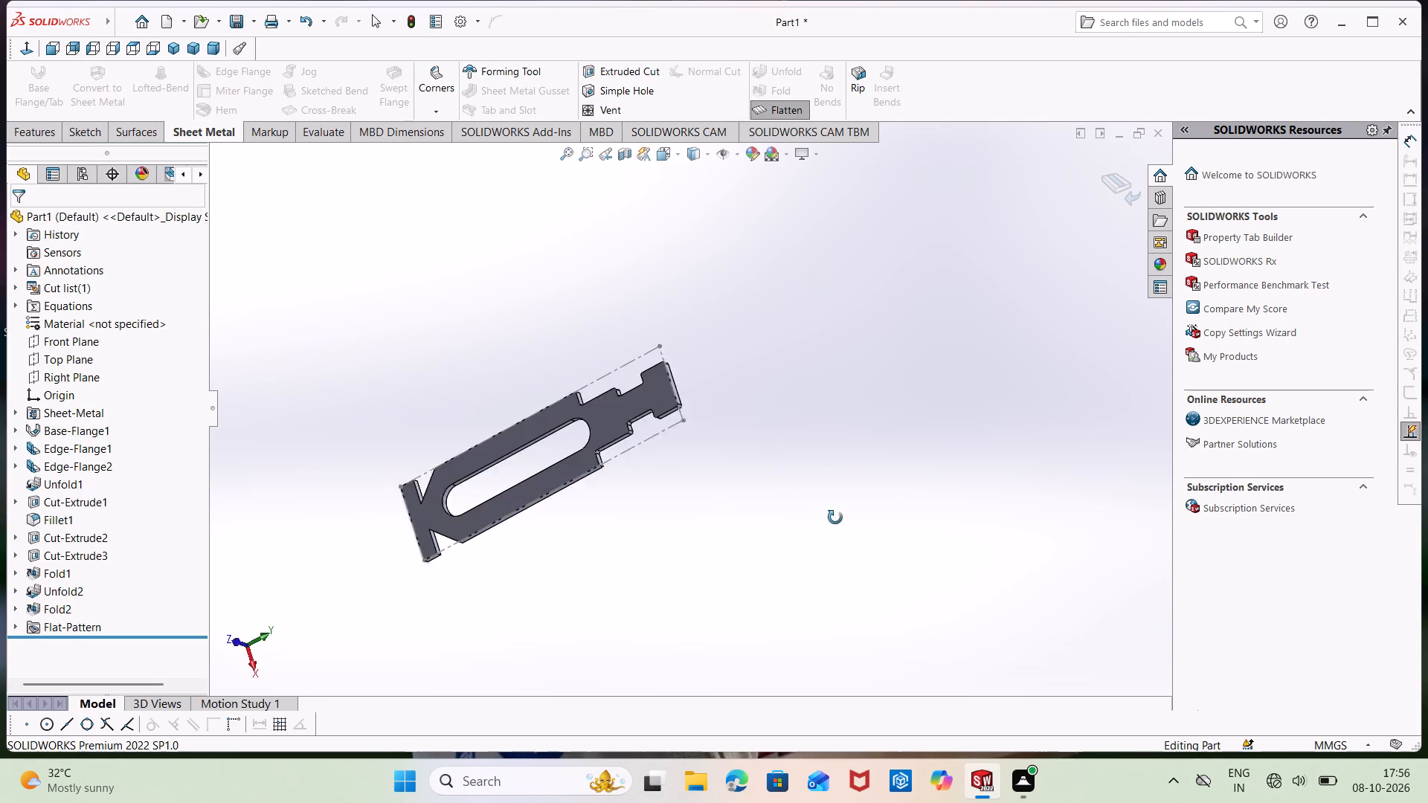
middle_click_drag(835, 517, 878, 515)
middle_click_drag(830, 477, 495, 554)
middle_click_drag(605, 487, 600, 417)
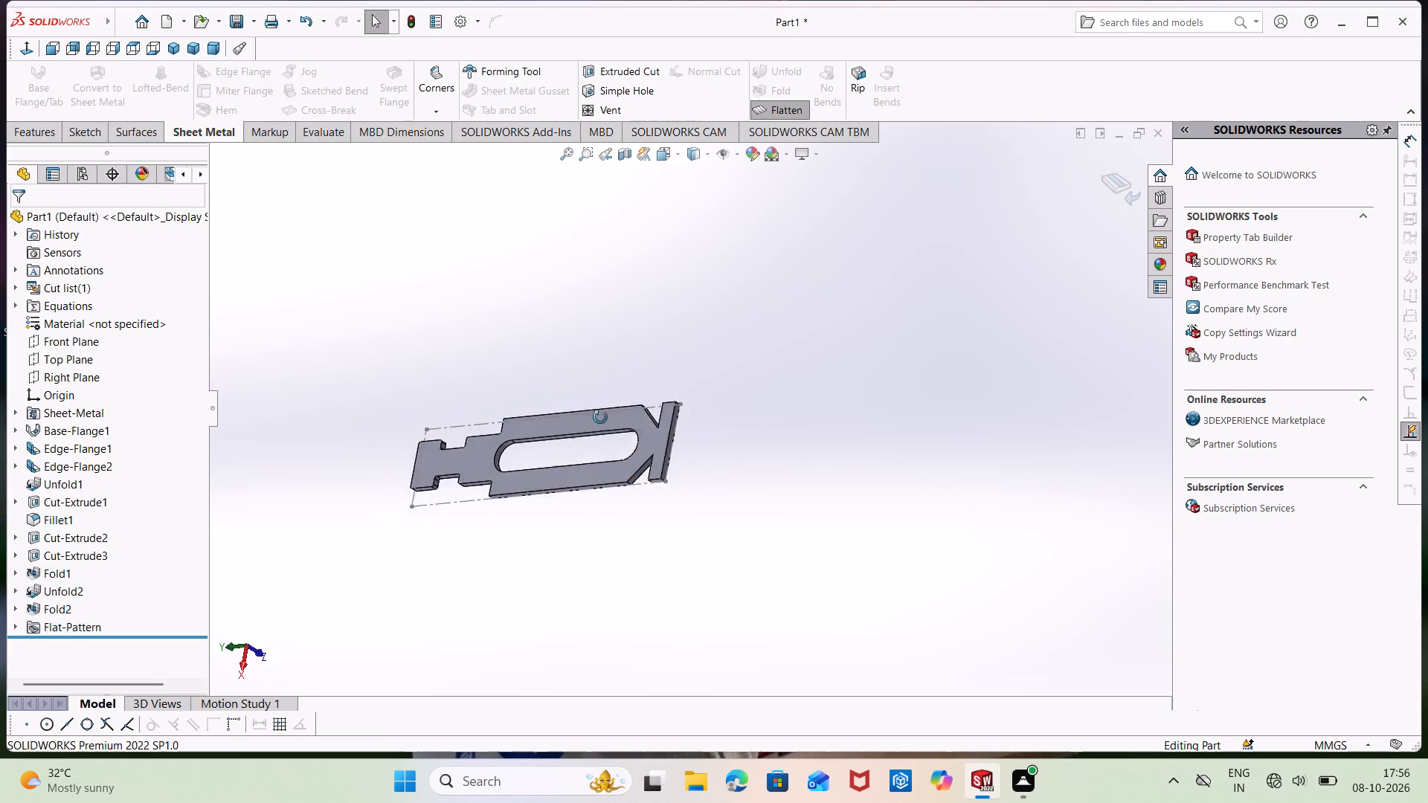
middle_click_drag(600, 417, 648, 399)
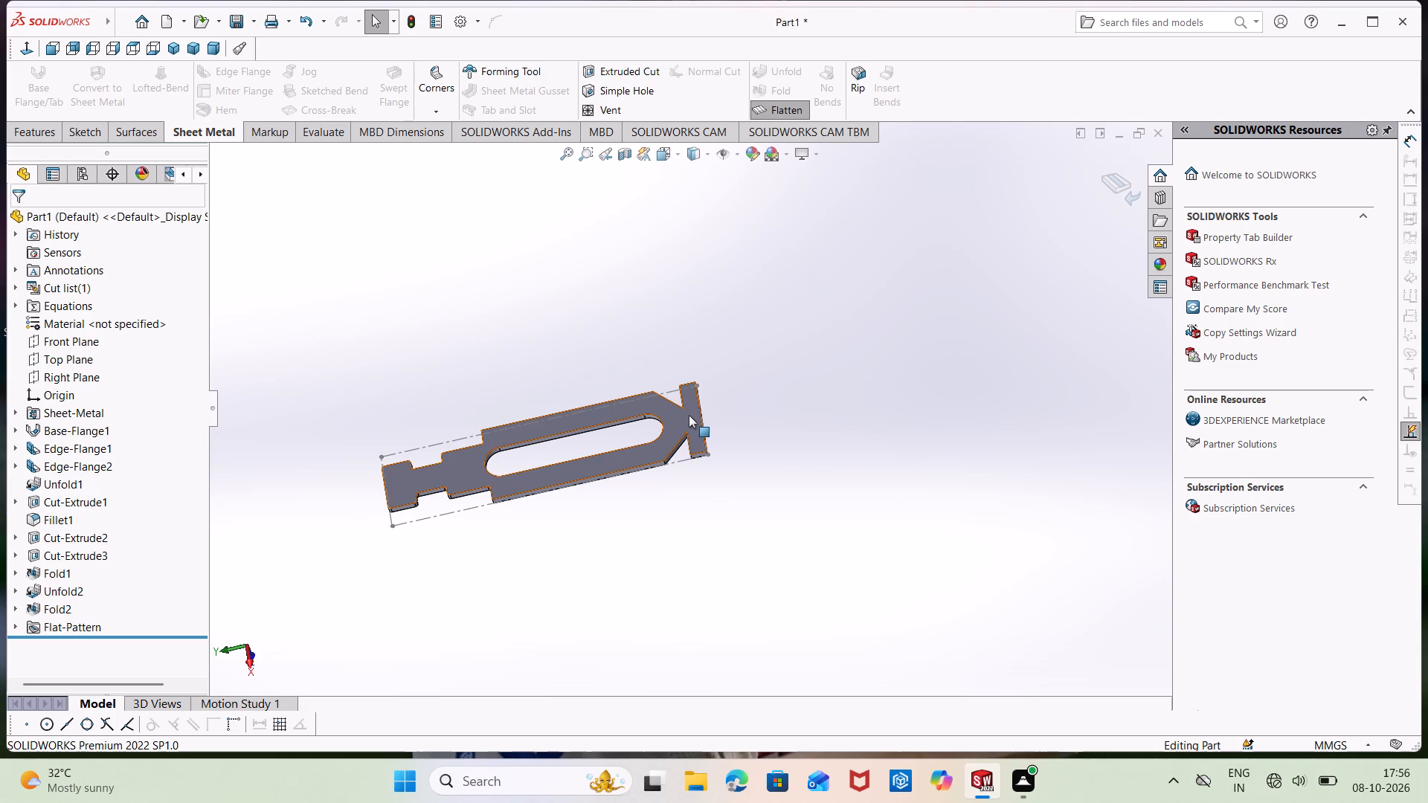
left_click(689, 413)
key("Escape")
key("Escape")
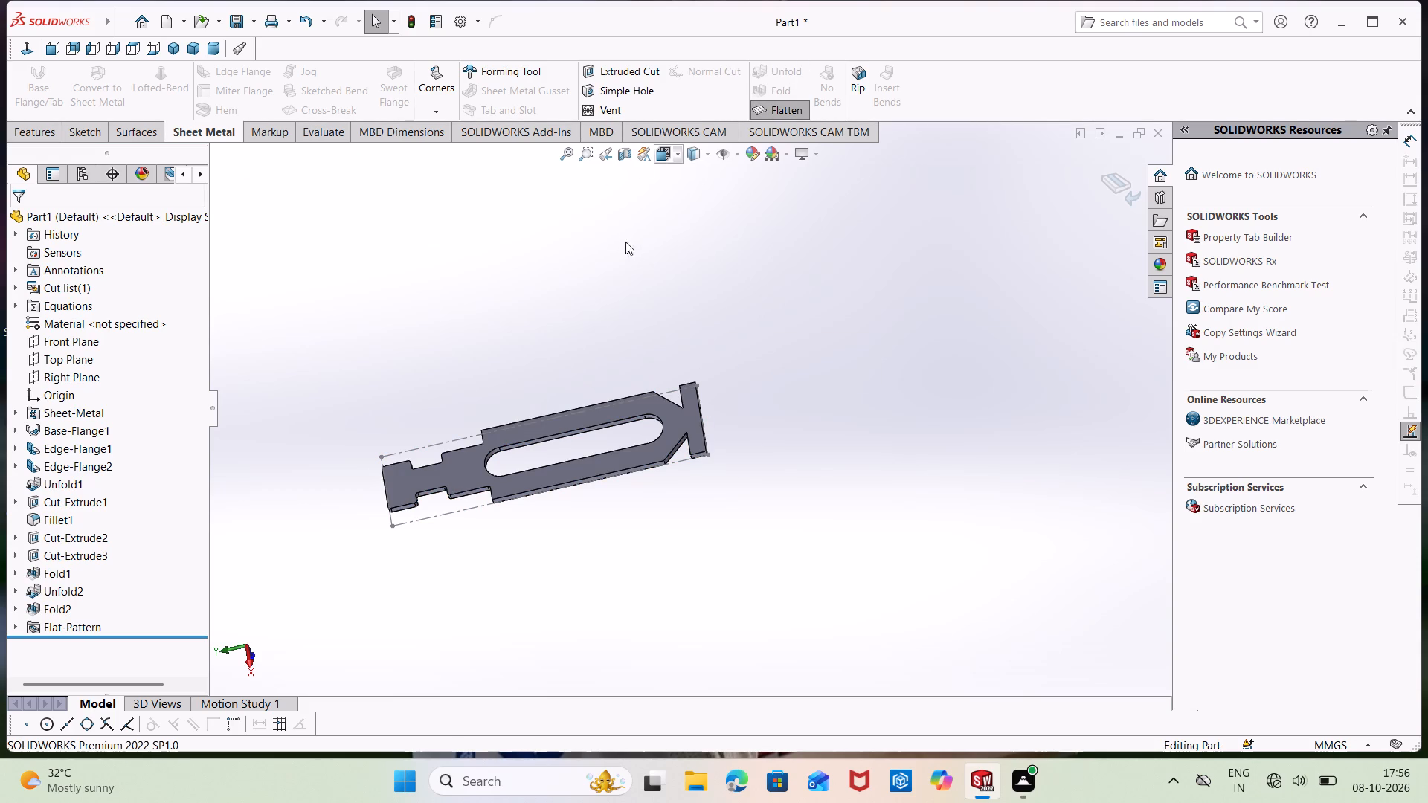
left_click(556, 416)
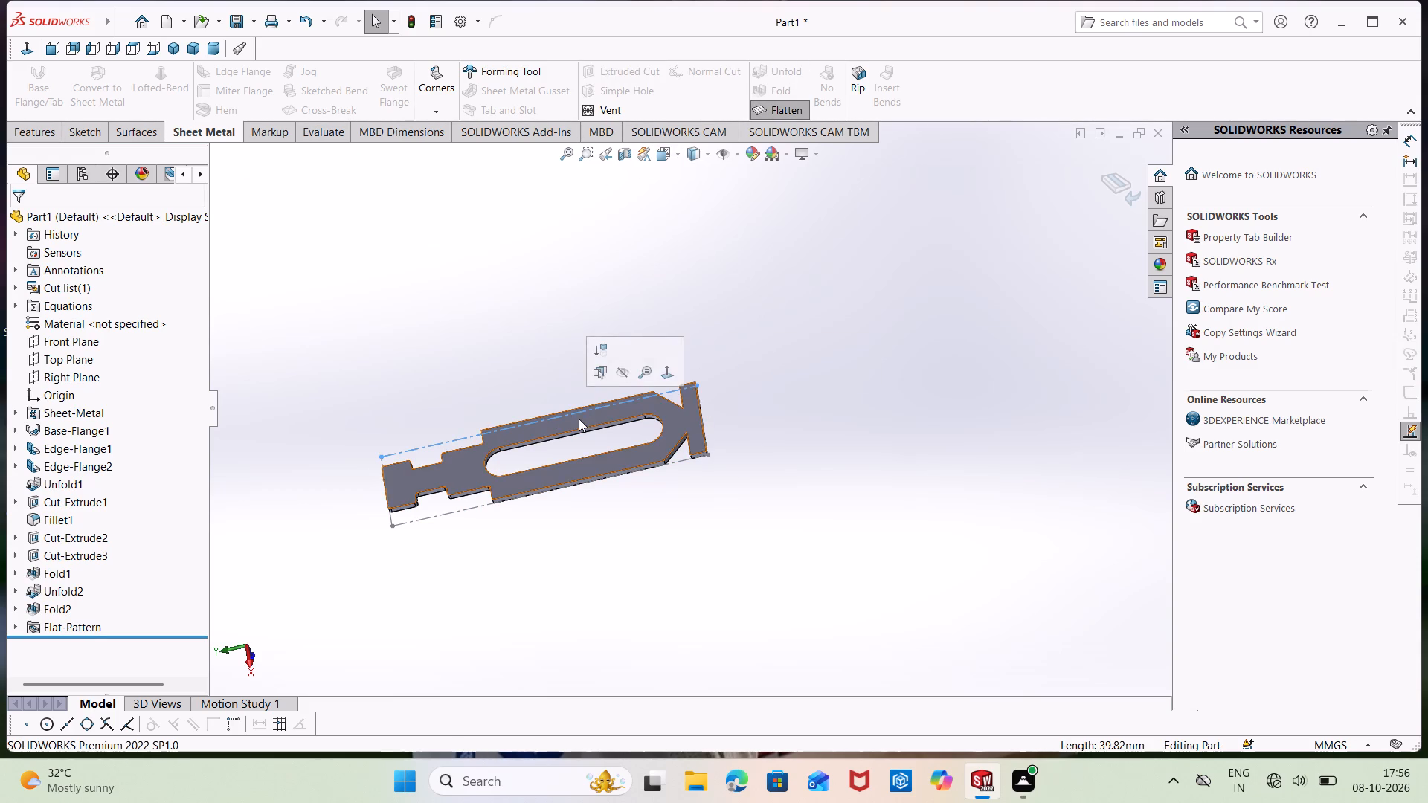
left_click(579, 419)
key("Escape")
key("Escape")
key("Escape")
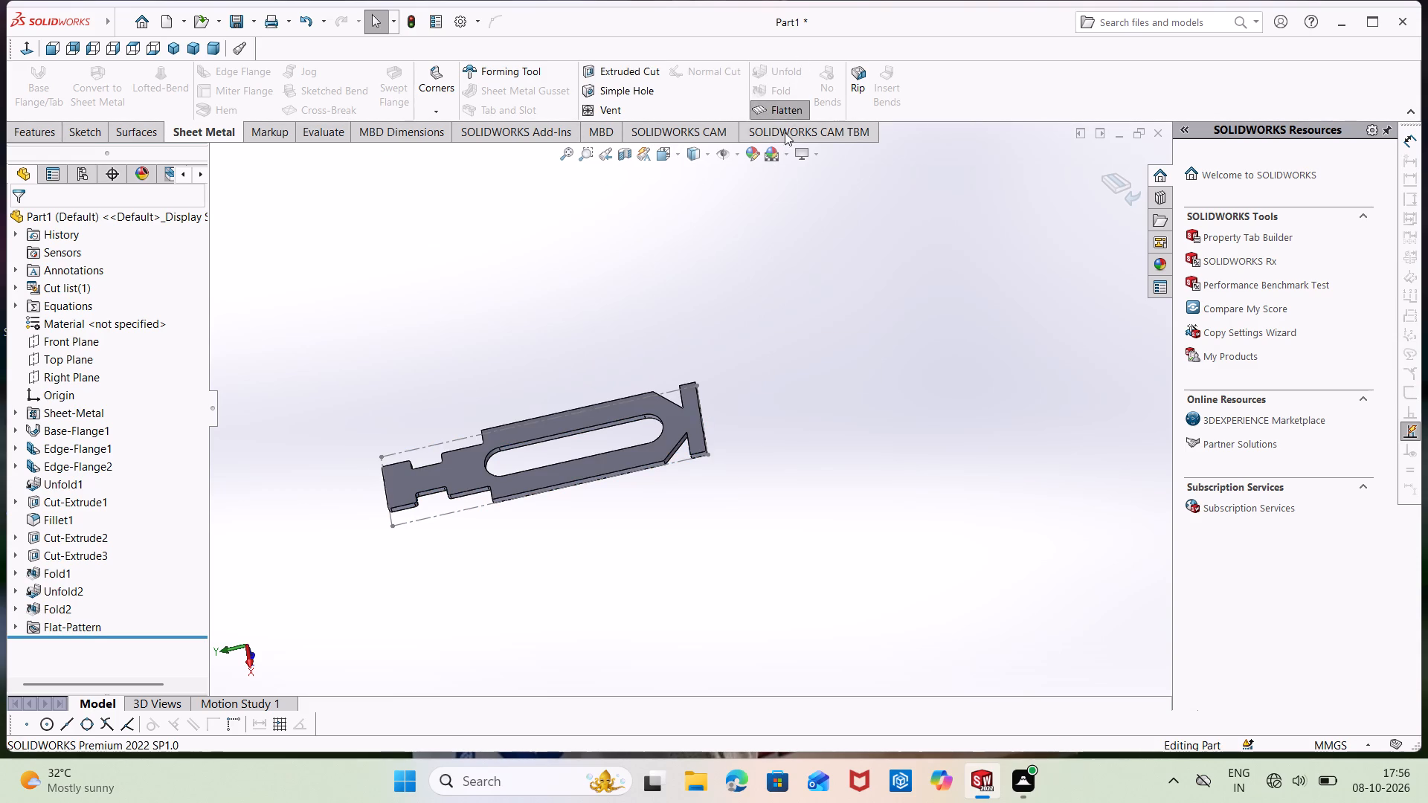
left_click(1139, 197)
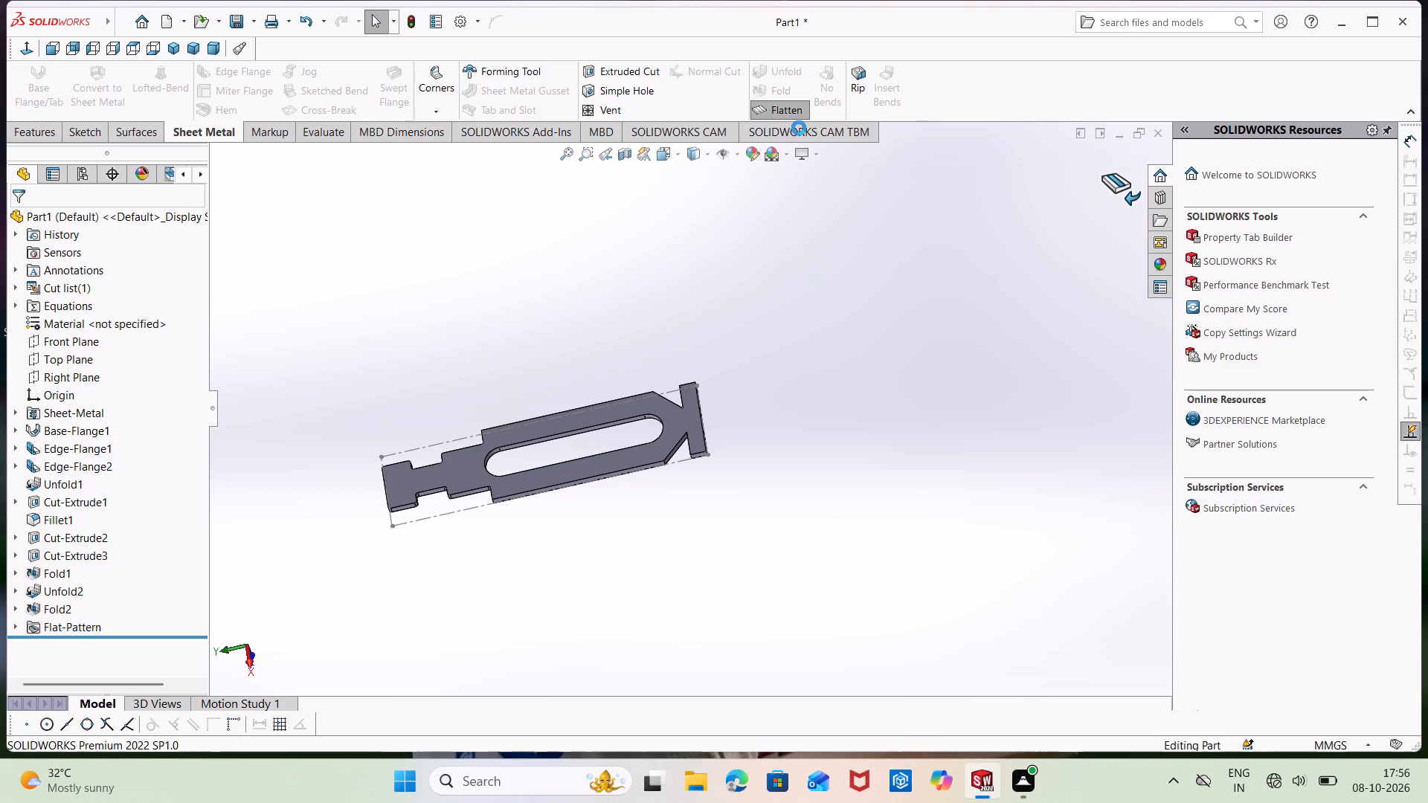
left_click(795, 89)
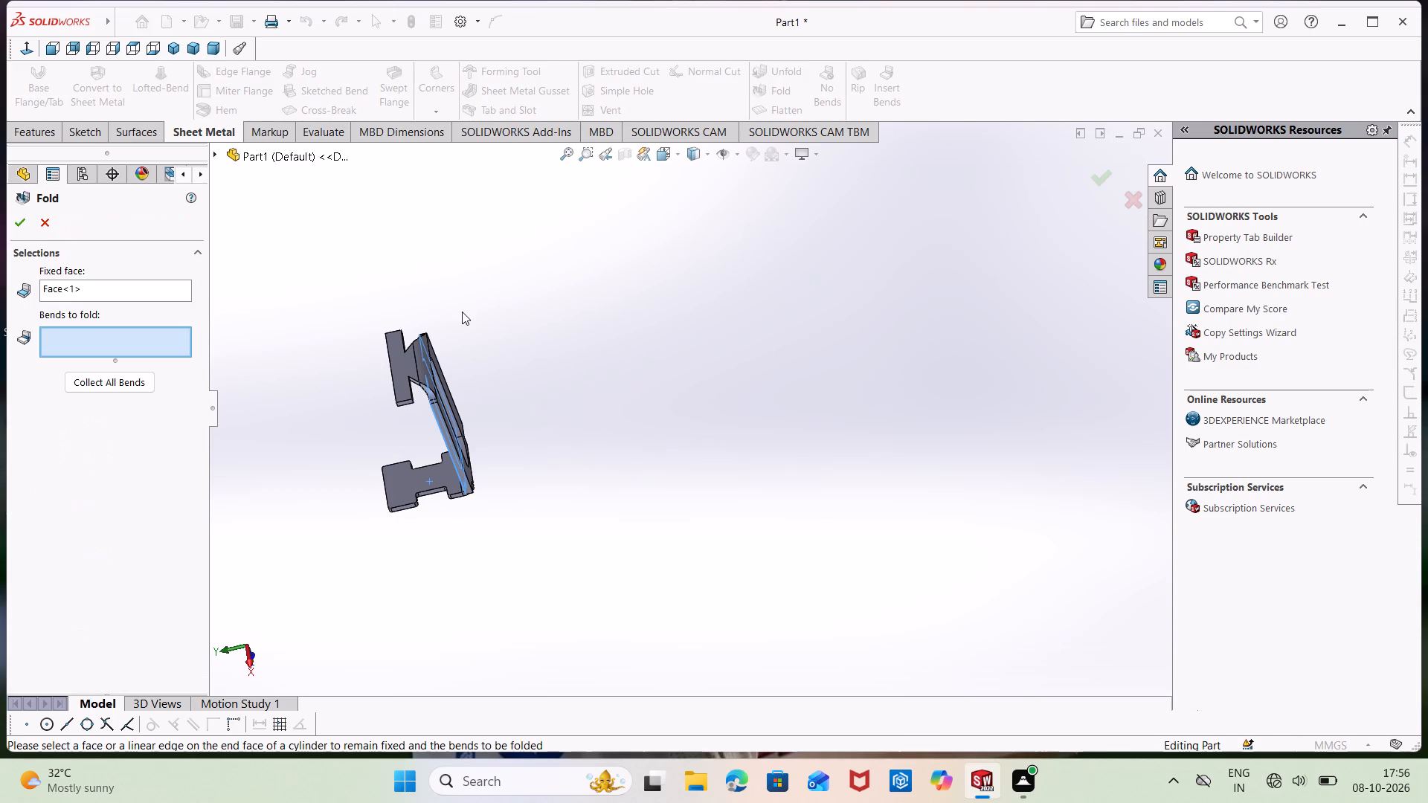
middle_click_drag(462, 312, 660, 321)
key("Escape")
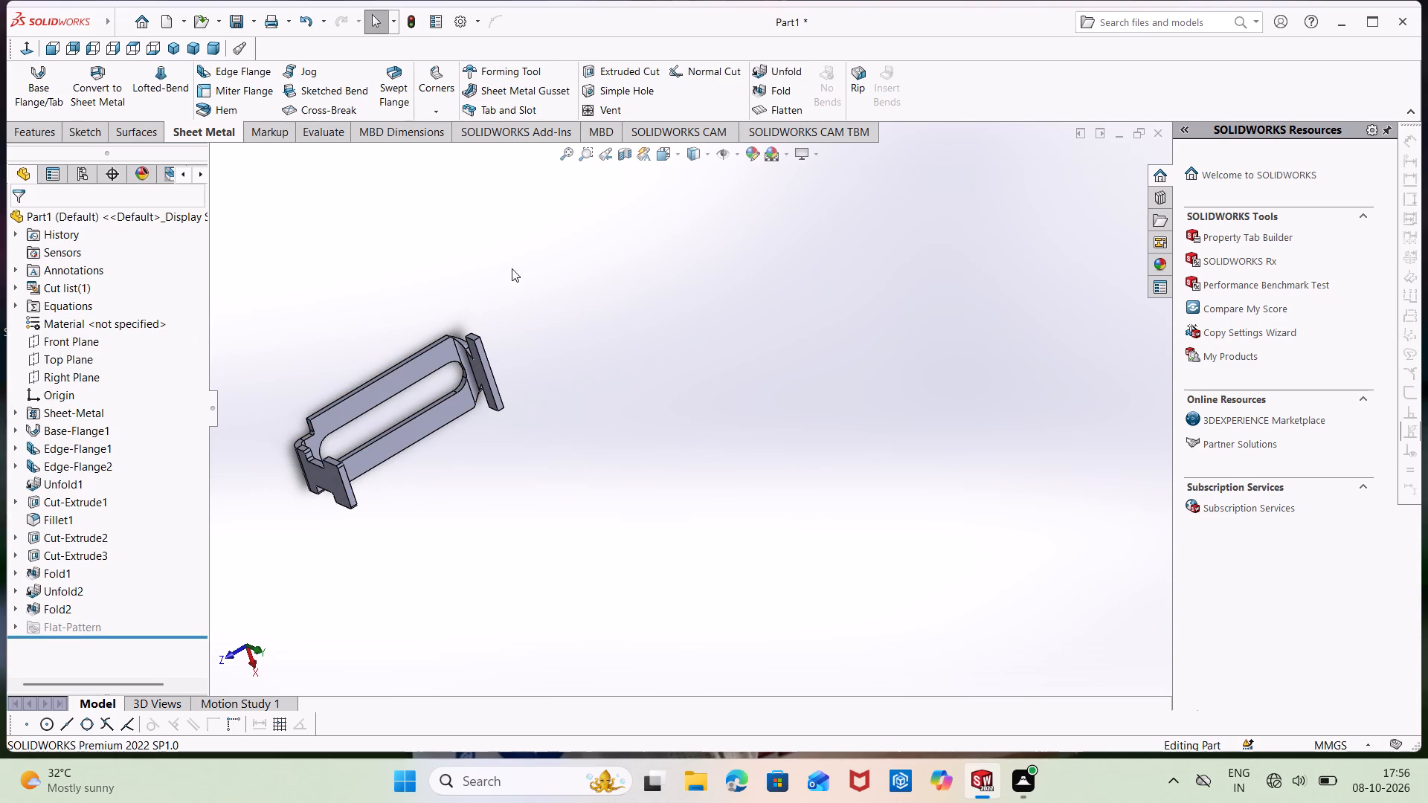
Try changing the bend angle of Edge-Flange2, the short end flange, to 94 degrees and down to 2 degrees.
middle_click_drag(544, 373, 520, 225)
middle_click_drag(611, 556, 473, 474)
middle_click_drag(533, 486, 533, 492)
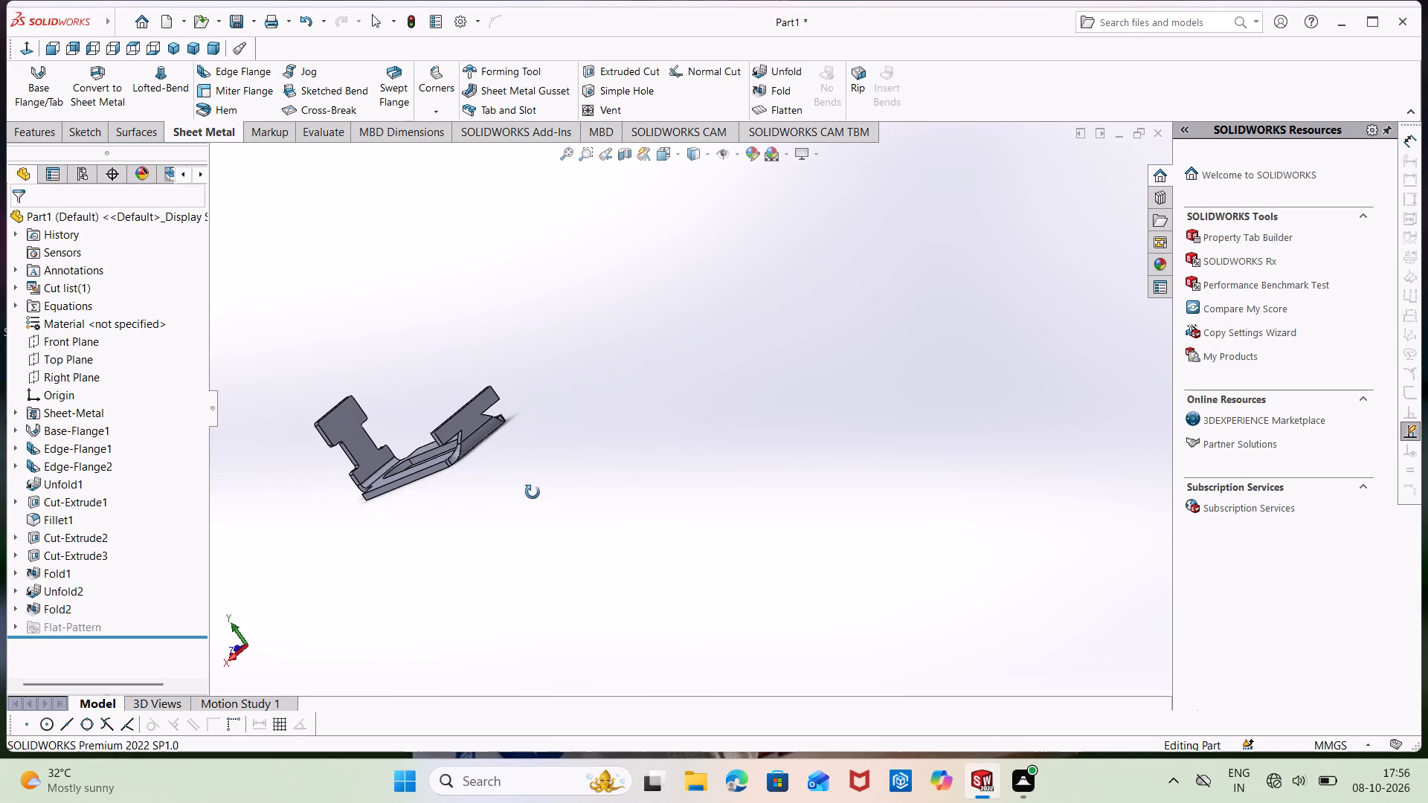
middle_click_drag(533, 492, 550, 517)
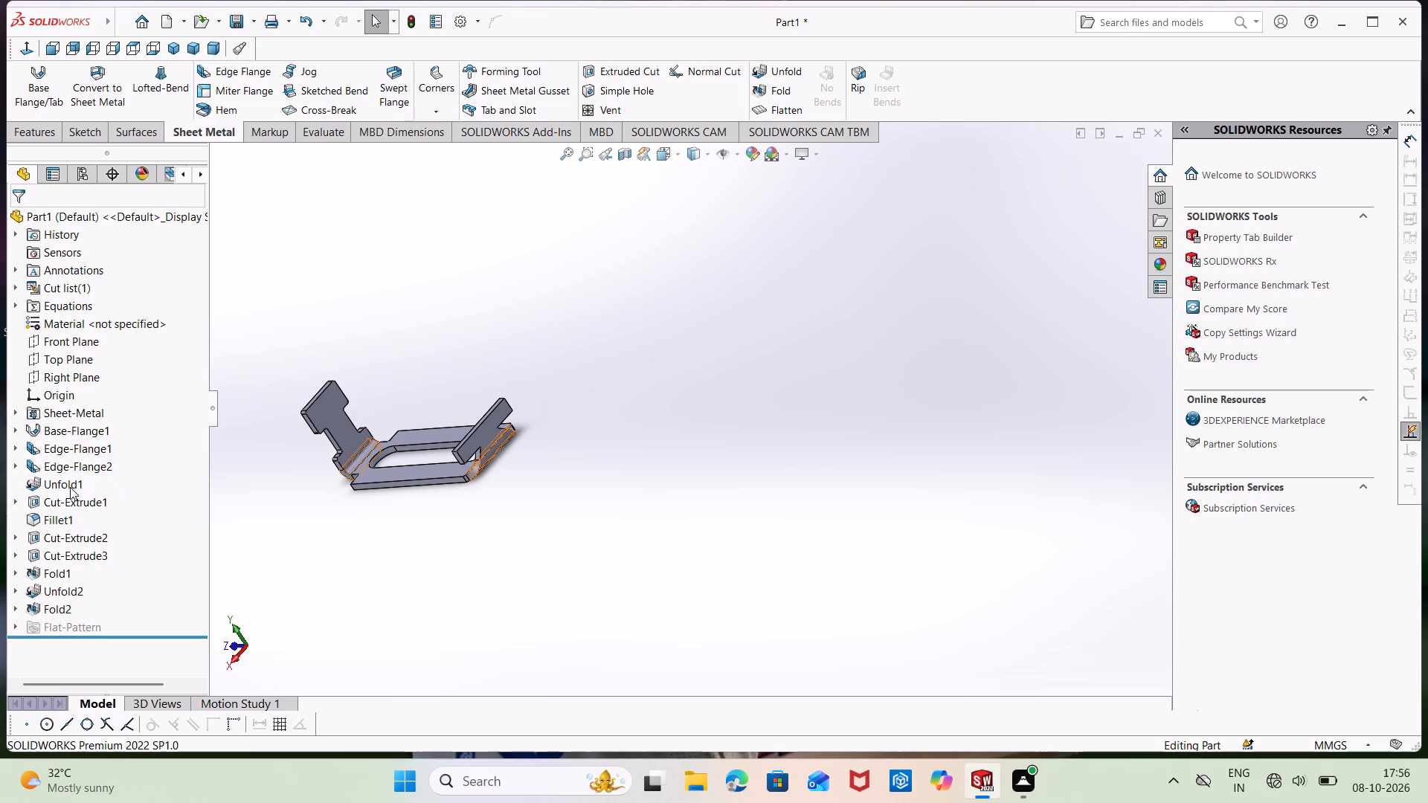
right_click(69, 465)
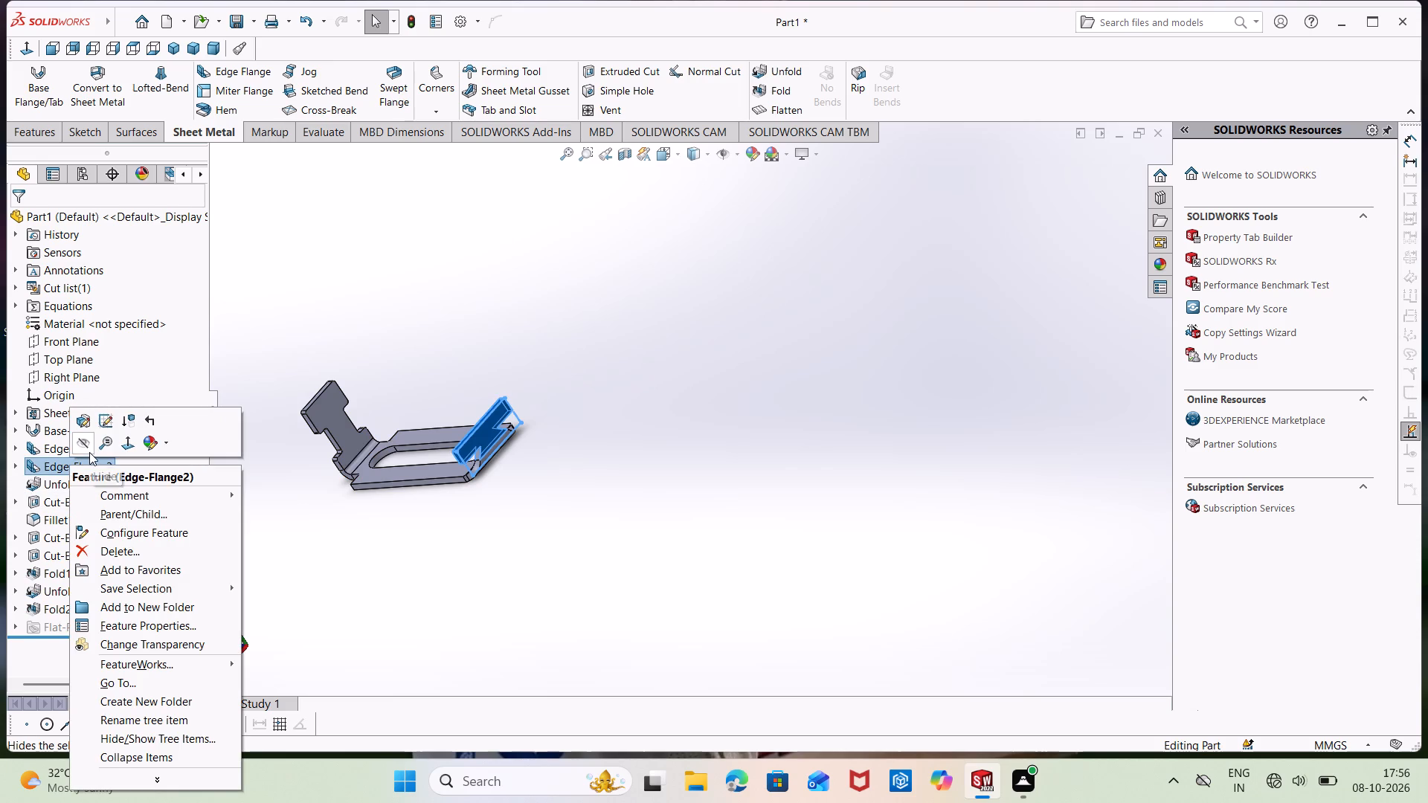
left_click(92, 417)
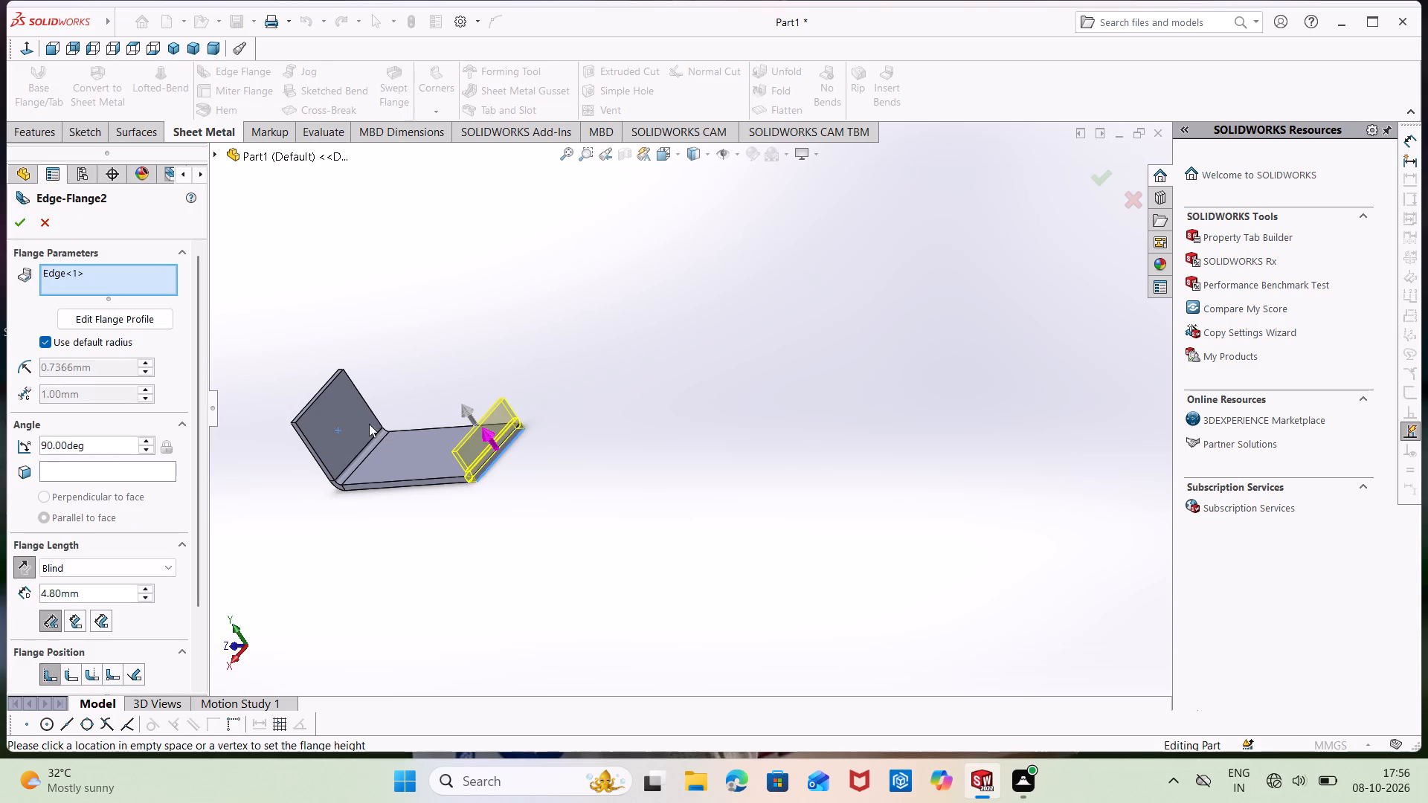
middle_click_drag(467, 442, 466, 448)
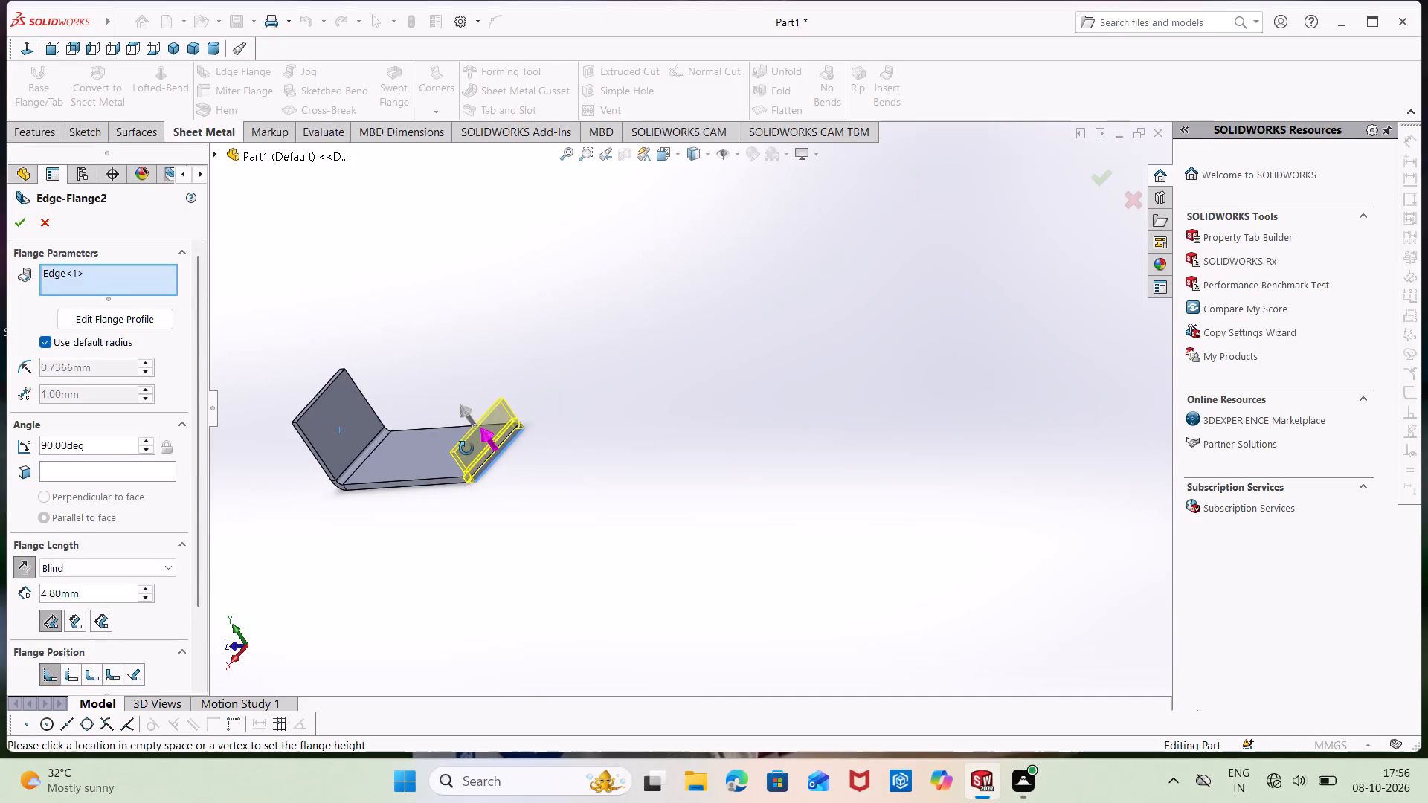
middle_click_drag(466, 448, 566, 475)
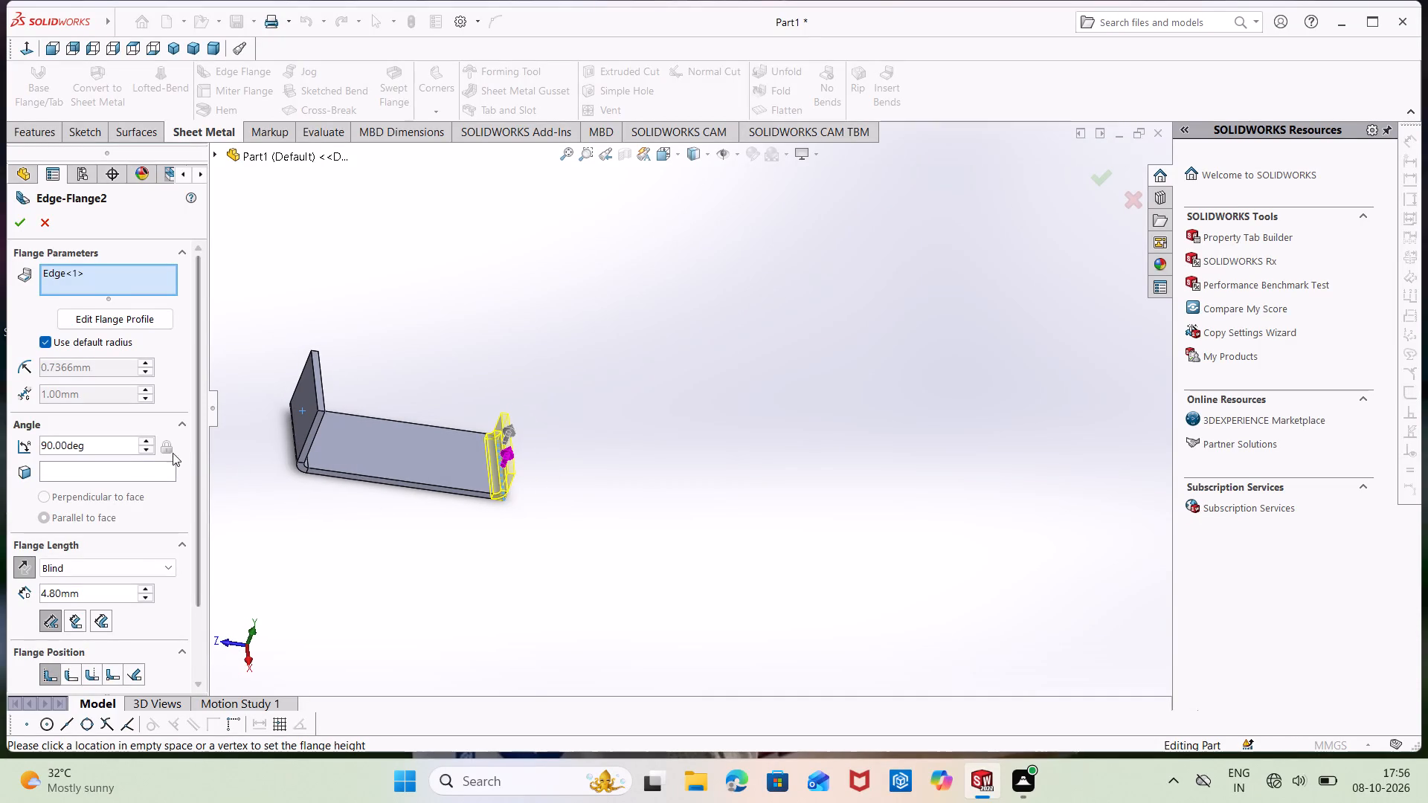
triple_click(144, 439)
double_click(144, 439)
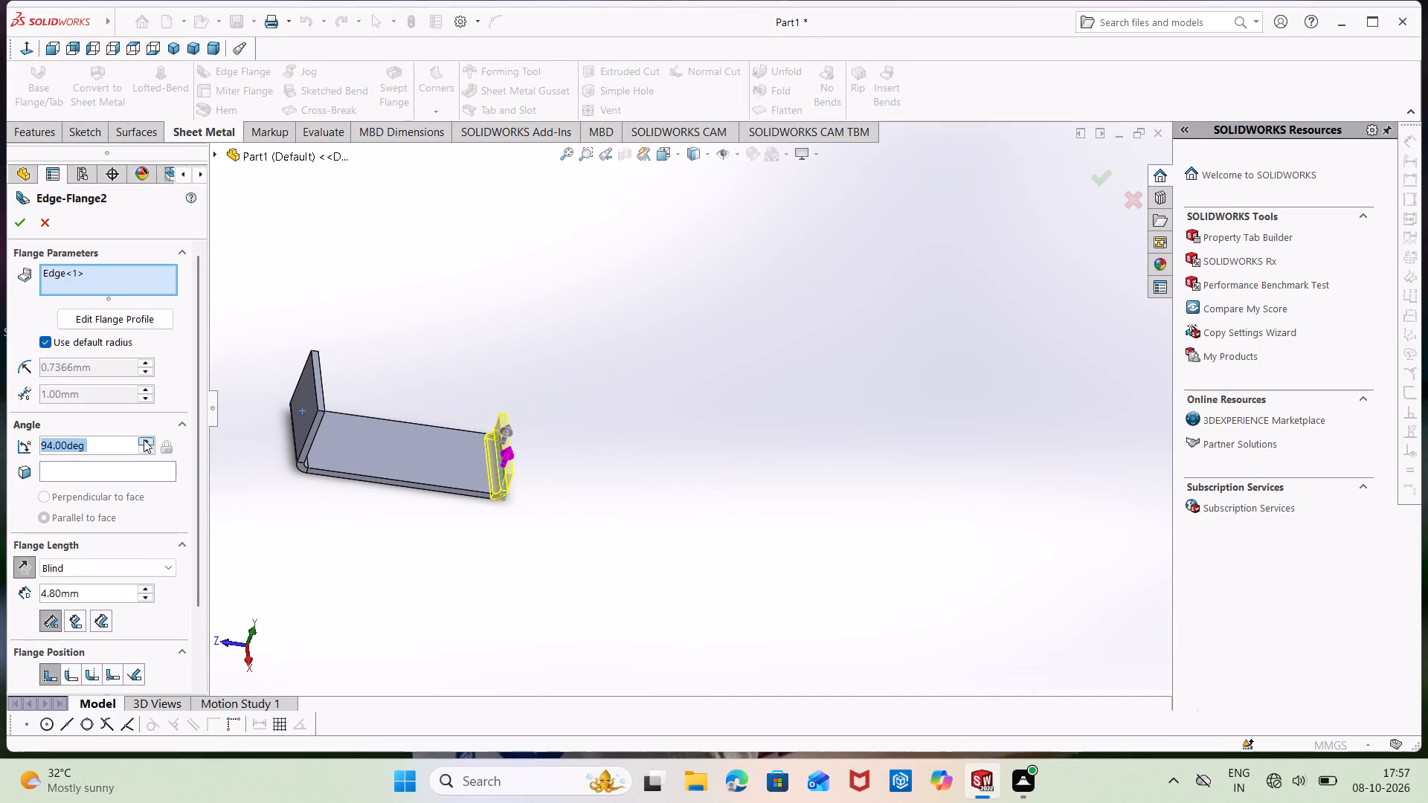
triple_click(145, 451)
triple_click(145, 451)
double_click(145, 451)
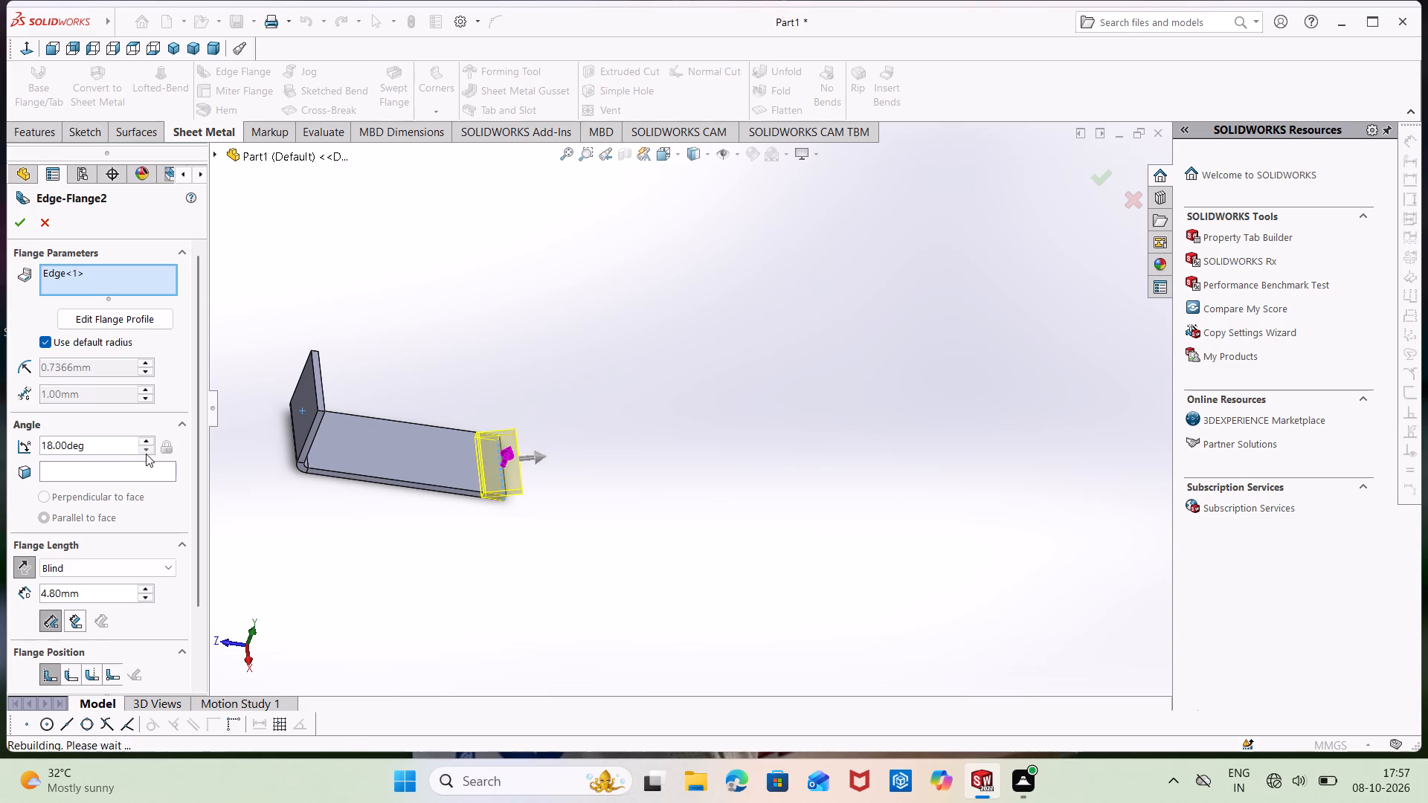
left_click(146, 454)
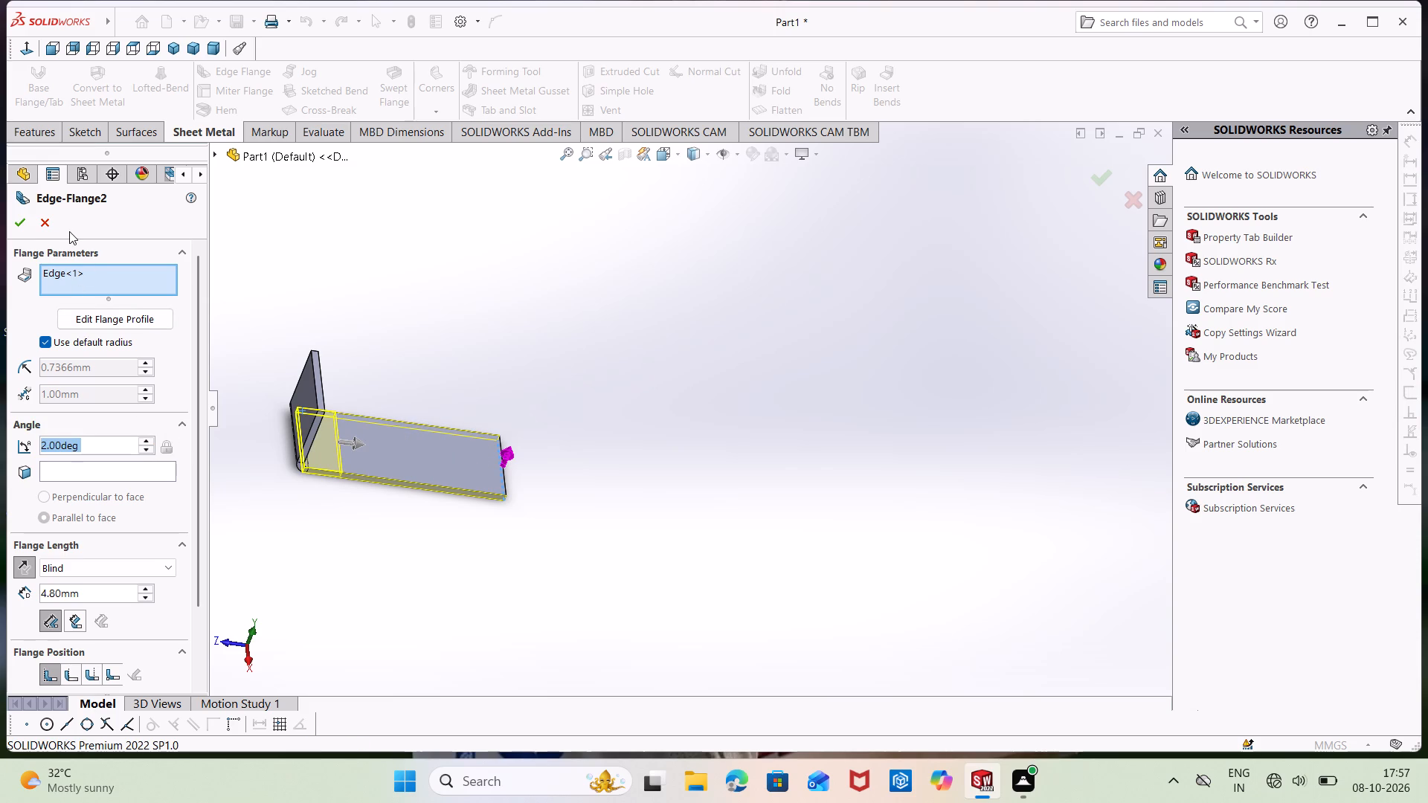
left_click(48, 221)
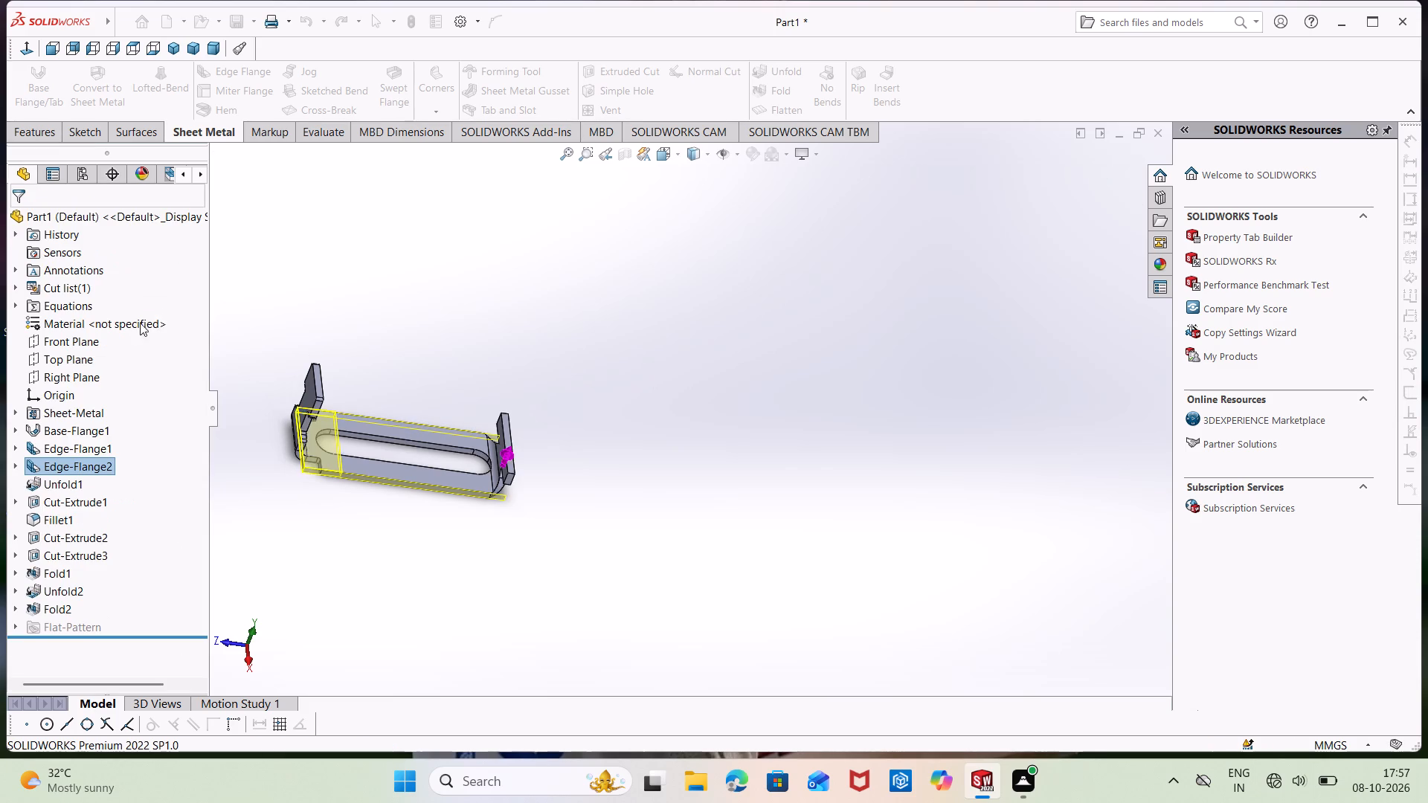
Open the definition of Edge-Flange1, the flange forming the slotted body, for editing.
right_click(70, 443)
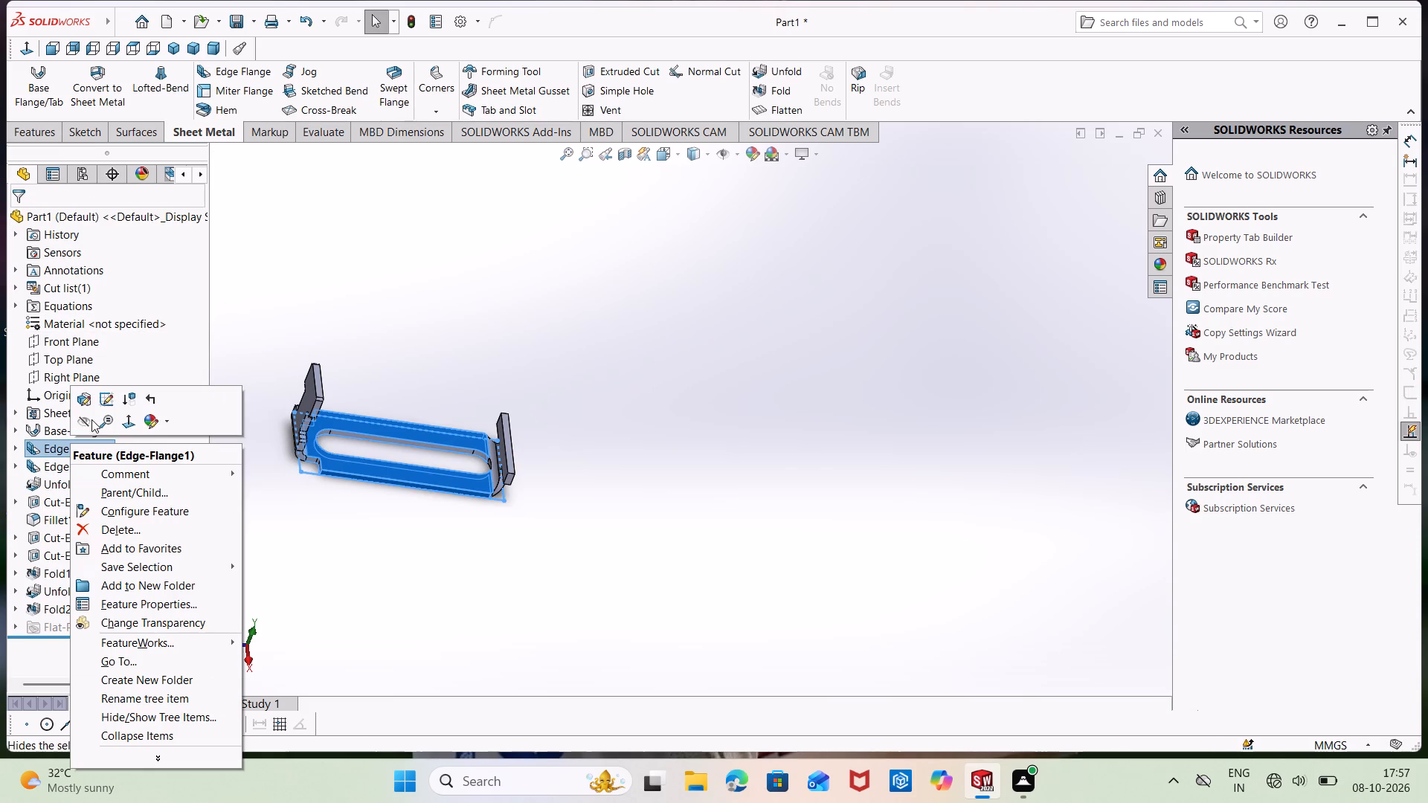
left_click(89, 398)
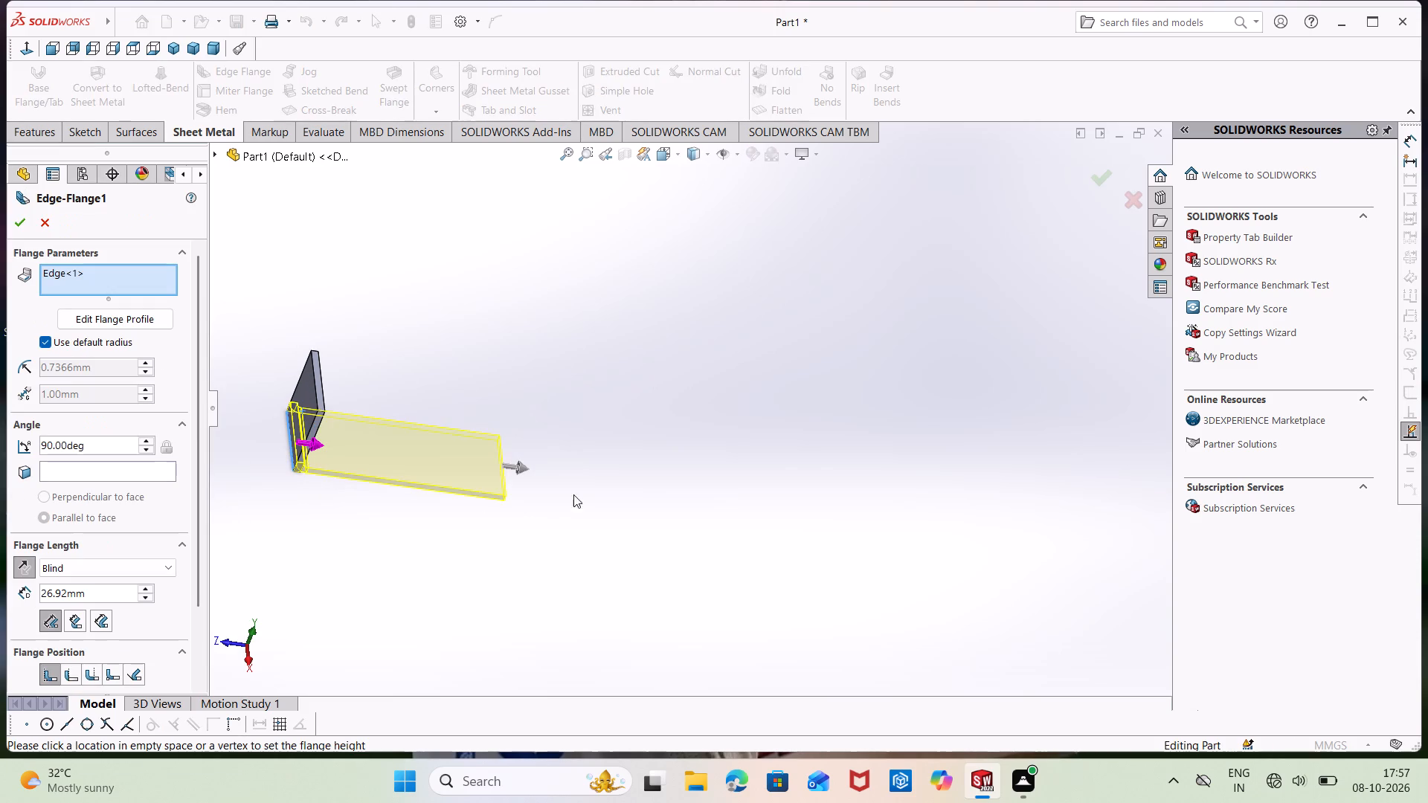
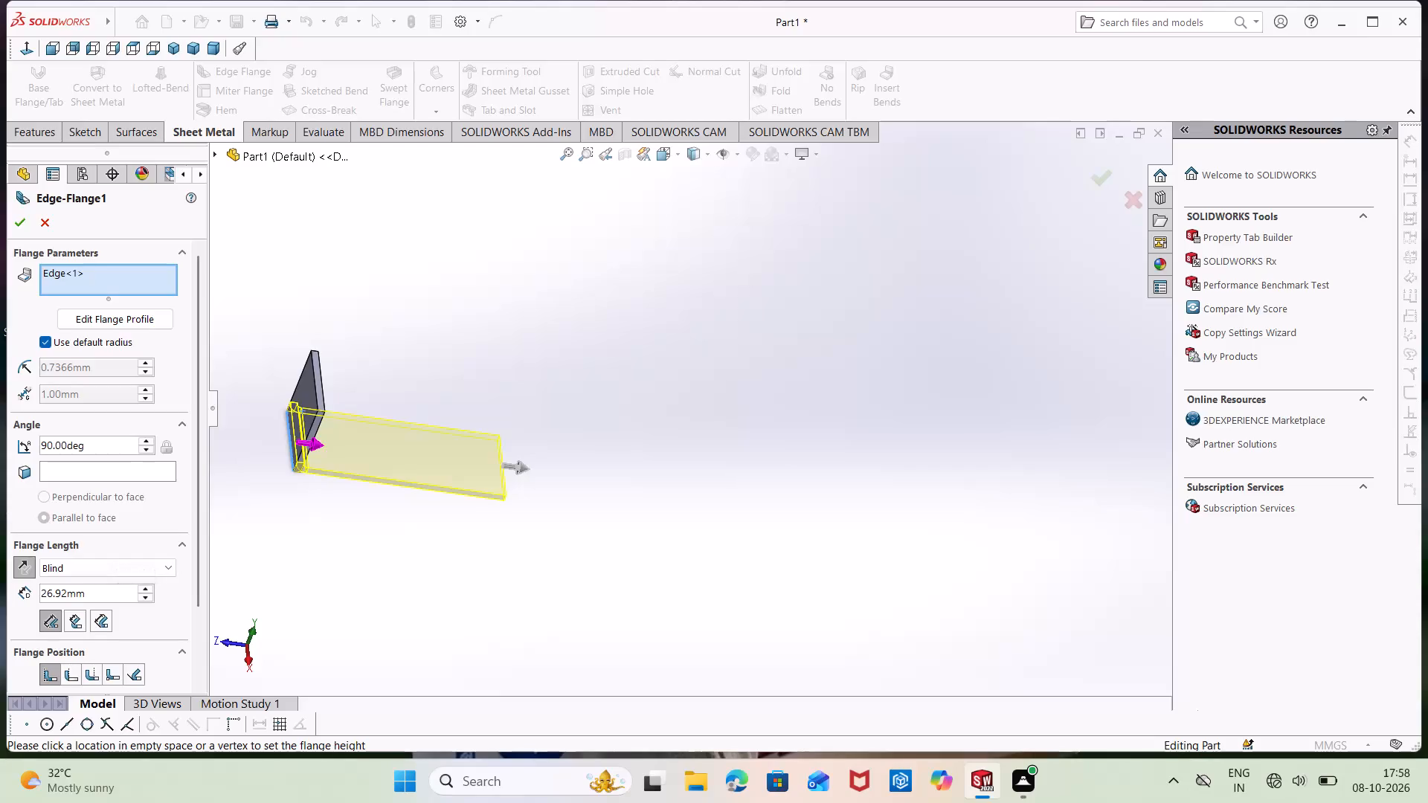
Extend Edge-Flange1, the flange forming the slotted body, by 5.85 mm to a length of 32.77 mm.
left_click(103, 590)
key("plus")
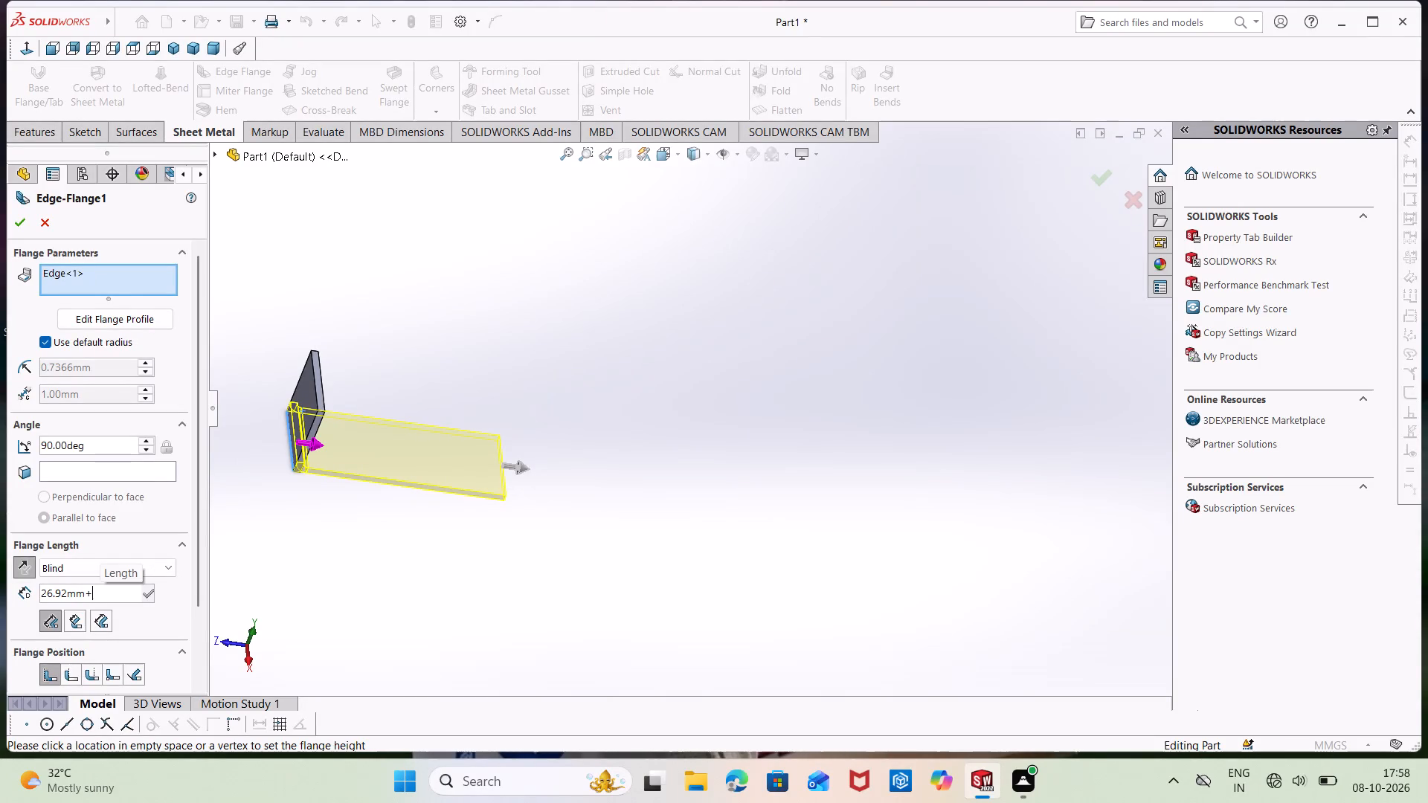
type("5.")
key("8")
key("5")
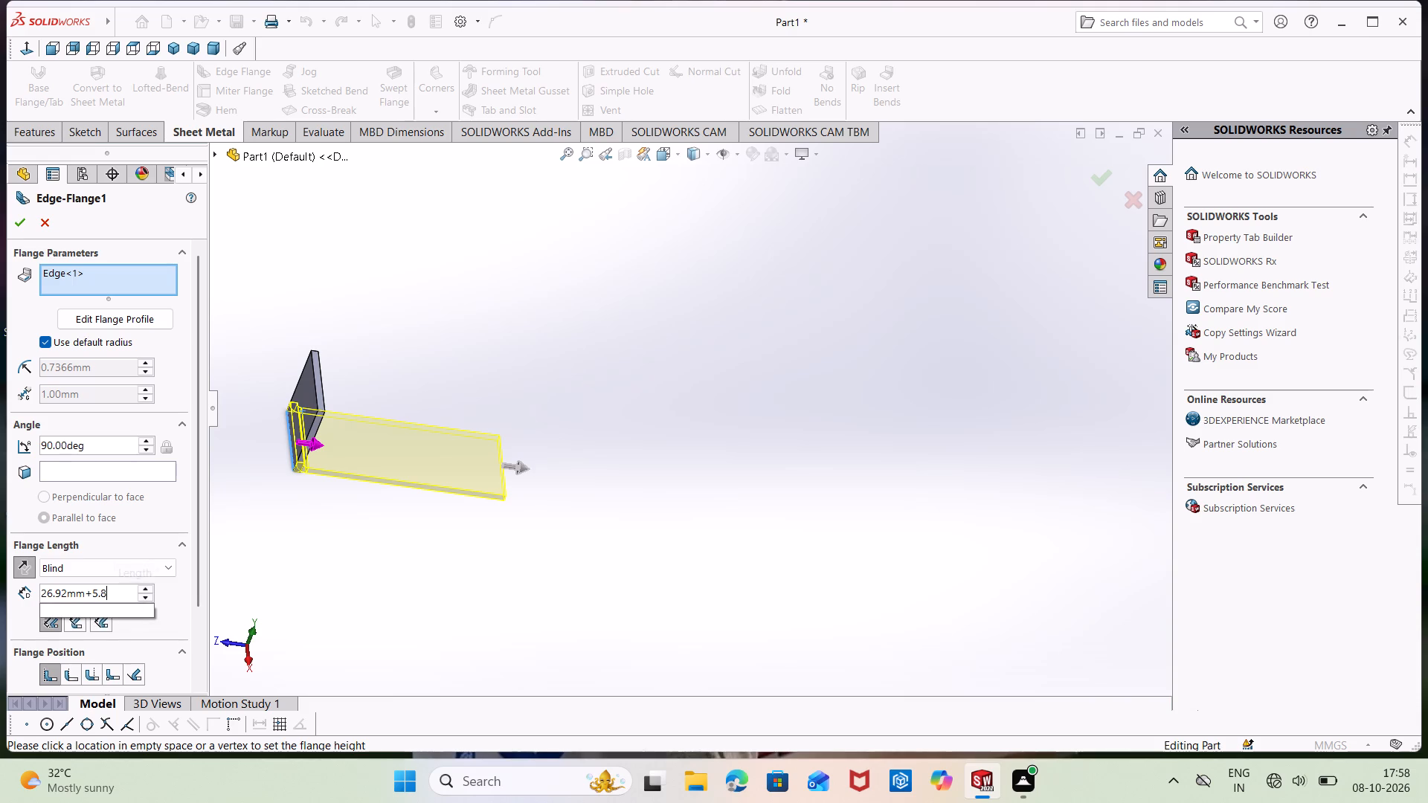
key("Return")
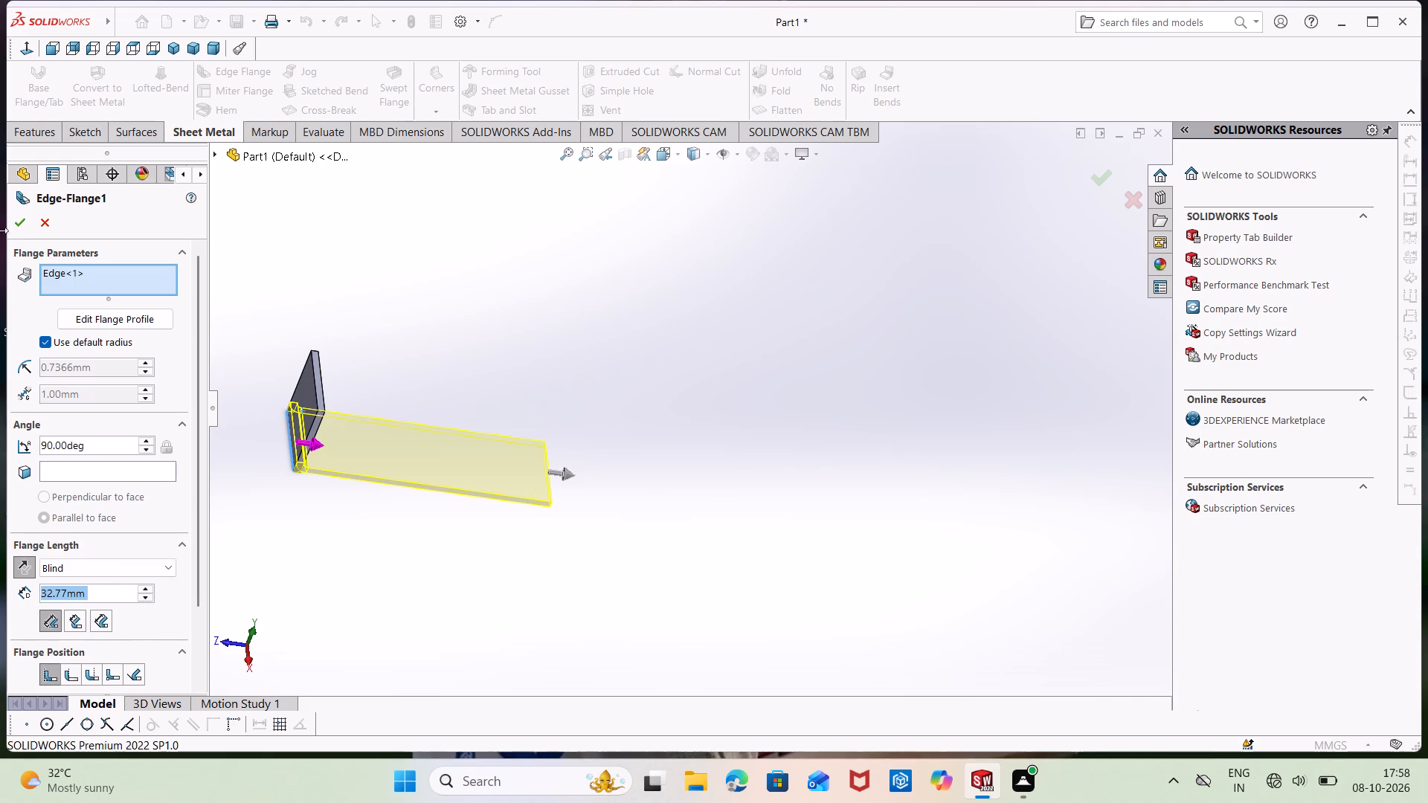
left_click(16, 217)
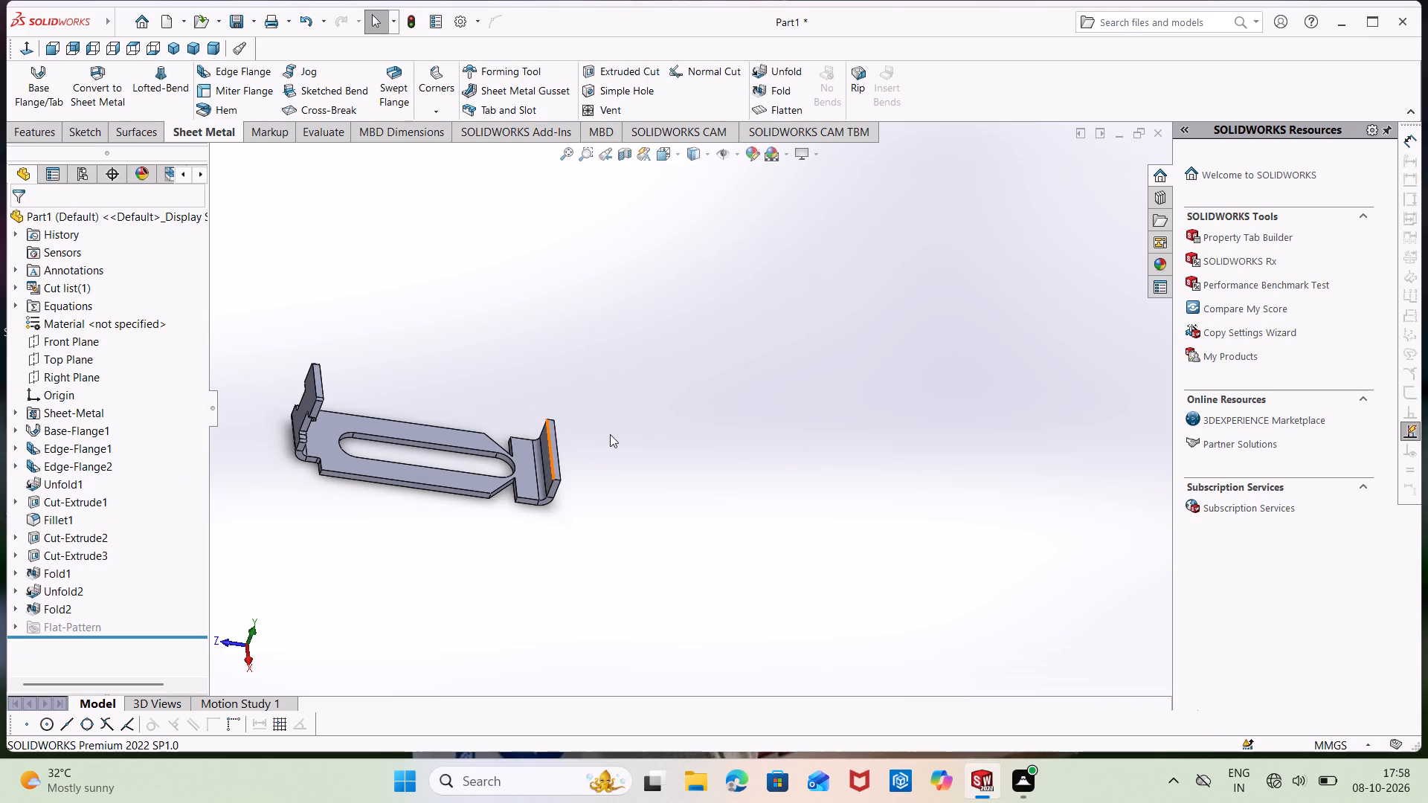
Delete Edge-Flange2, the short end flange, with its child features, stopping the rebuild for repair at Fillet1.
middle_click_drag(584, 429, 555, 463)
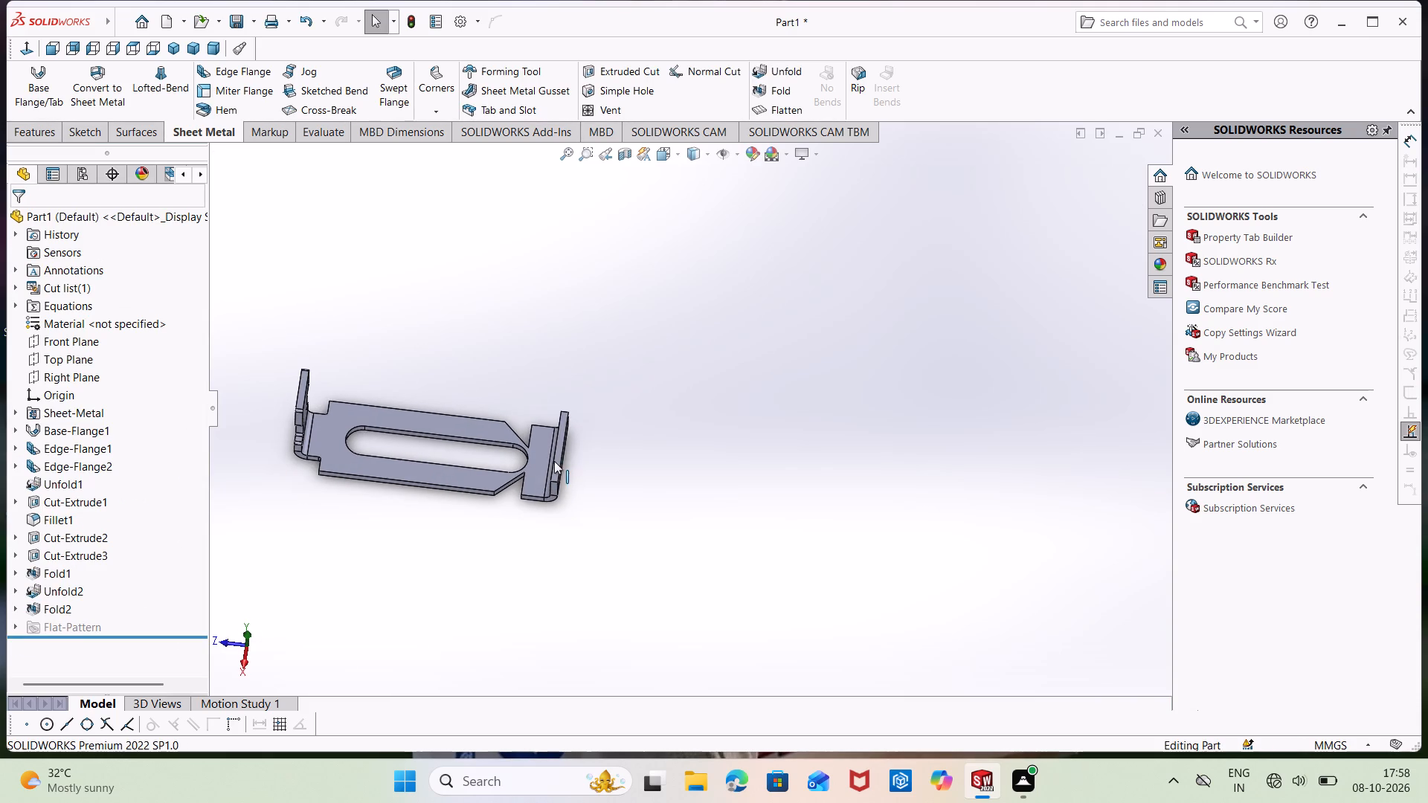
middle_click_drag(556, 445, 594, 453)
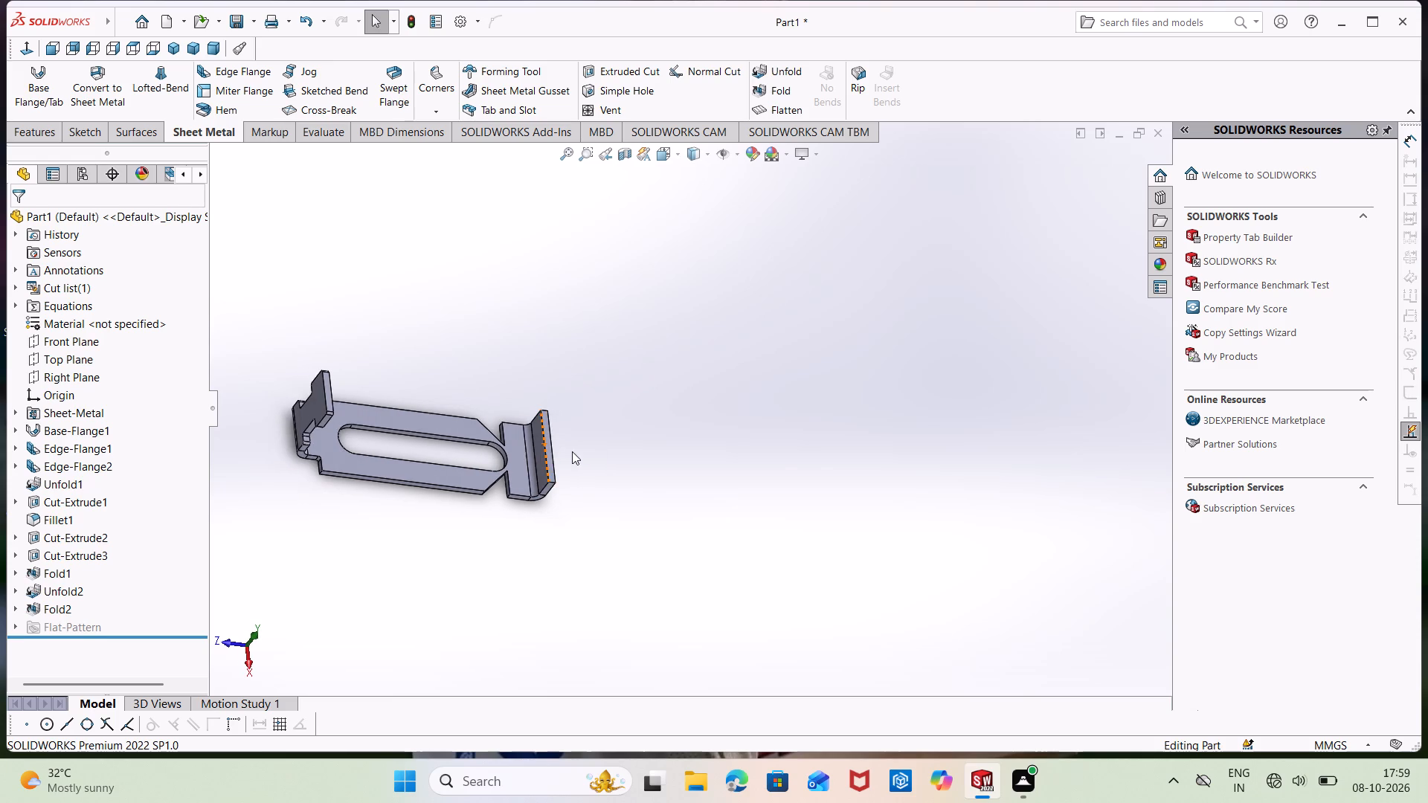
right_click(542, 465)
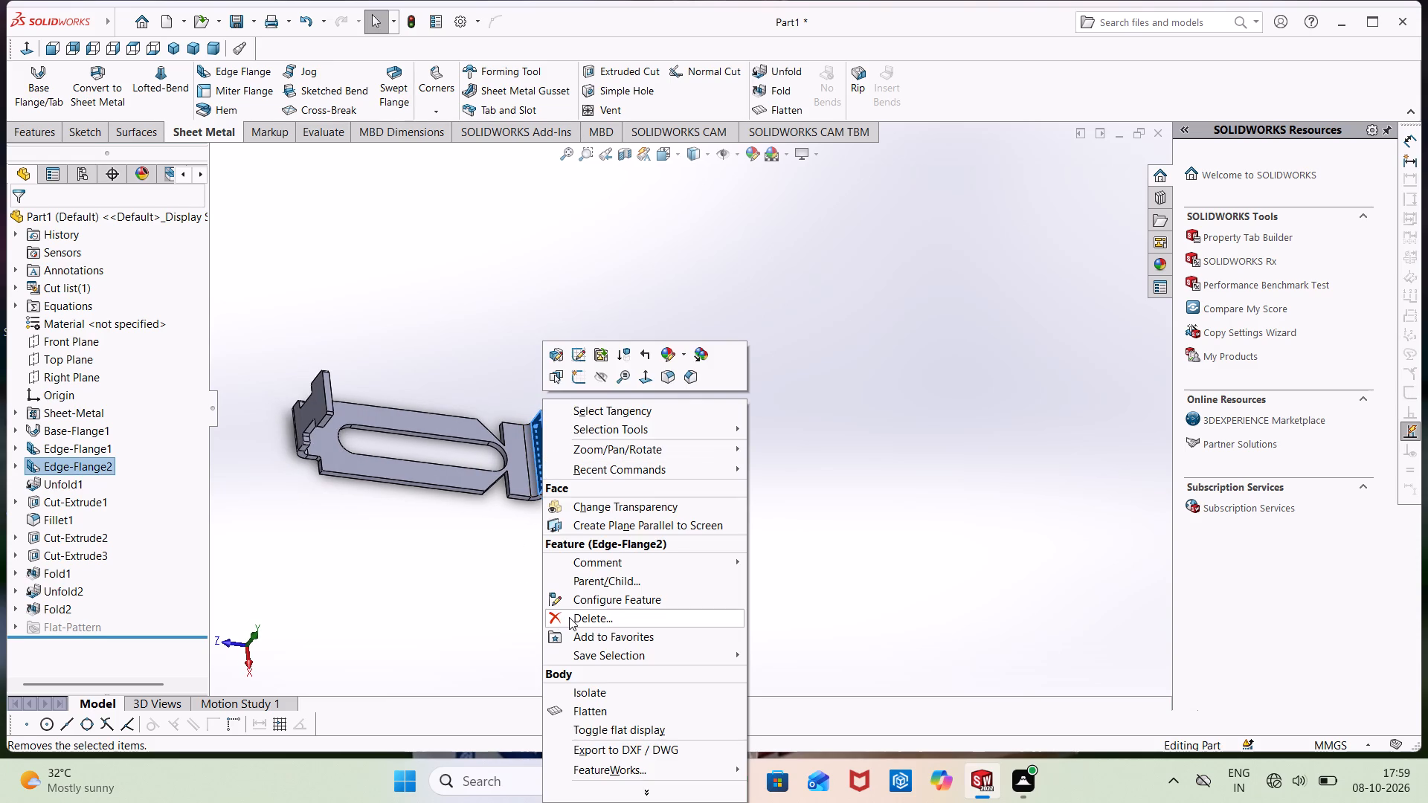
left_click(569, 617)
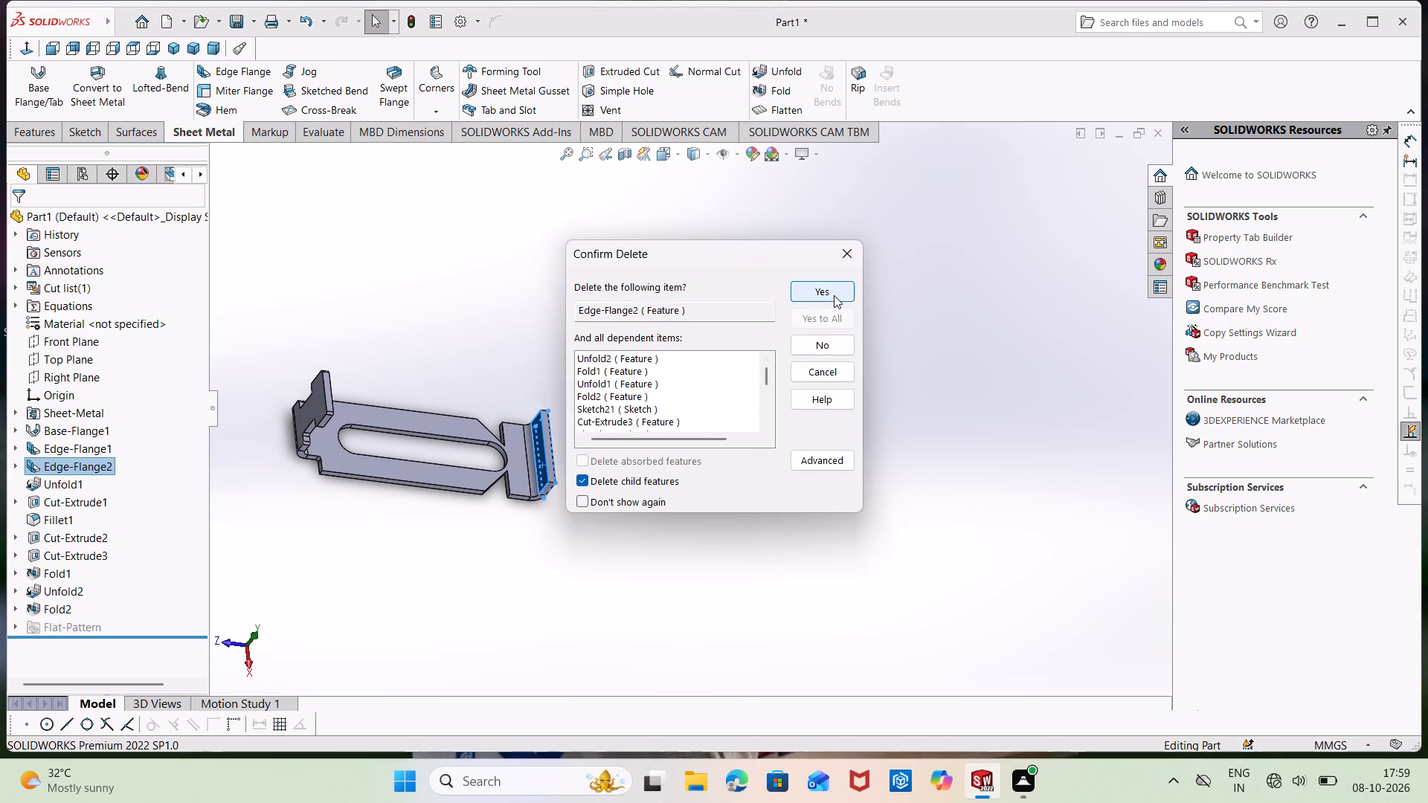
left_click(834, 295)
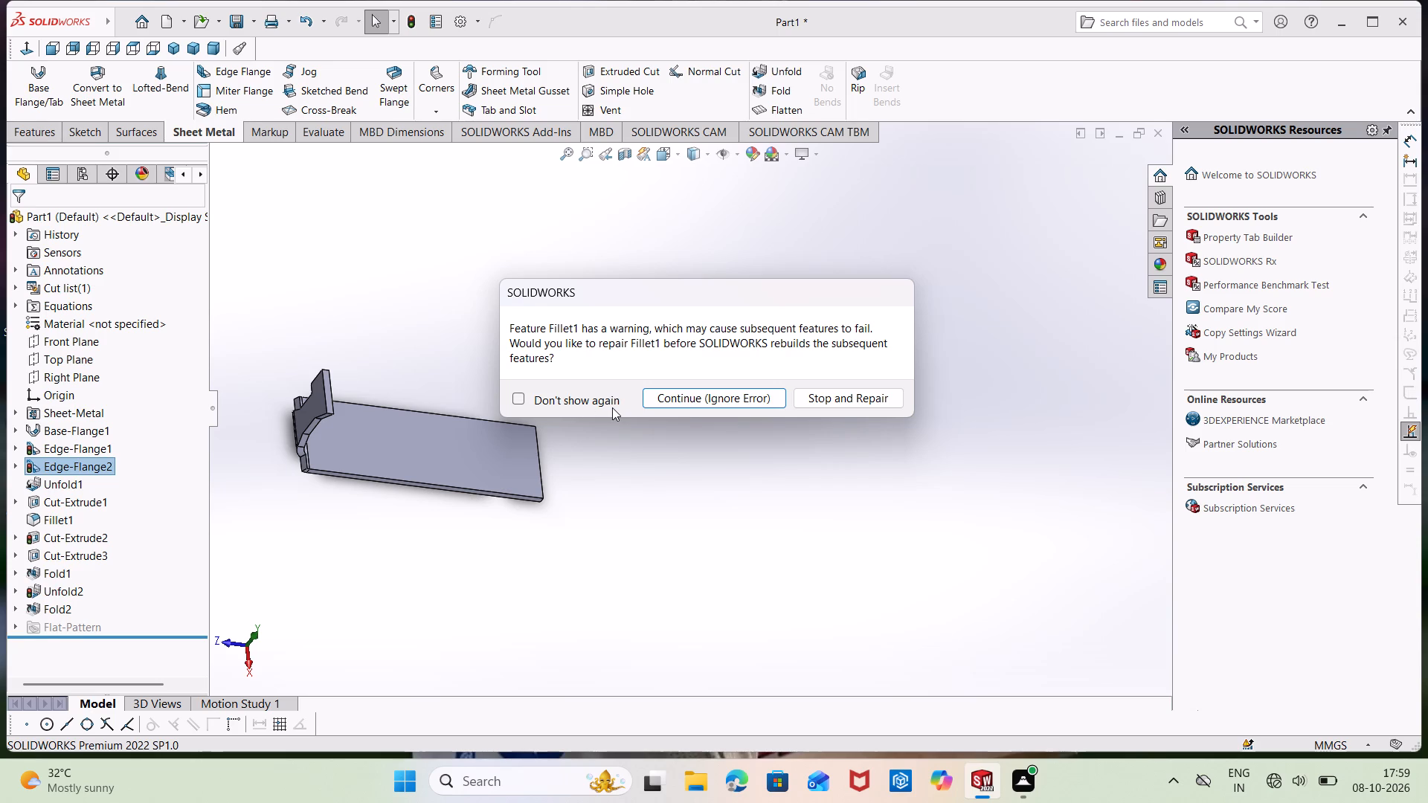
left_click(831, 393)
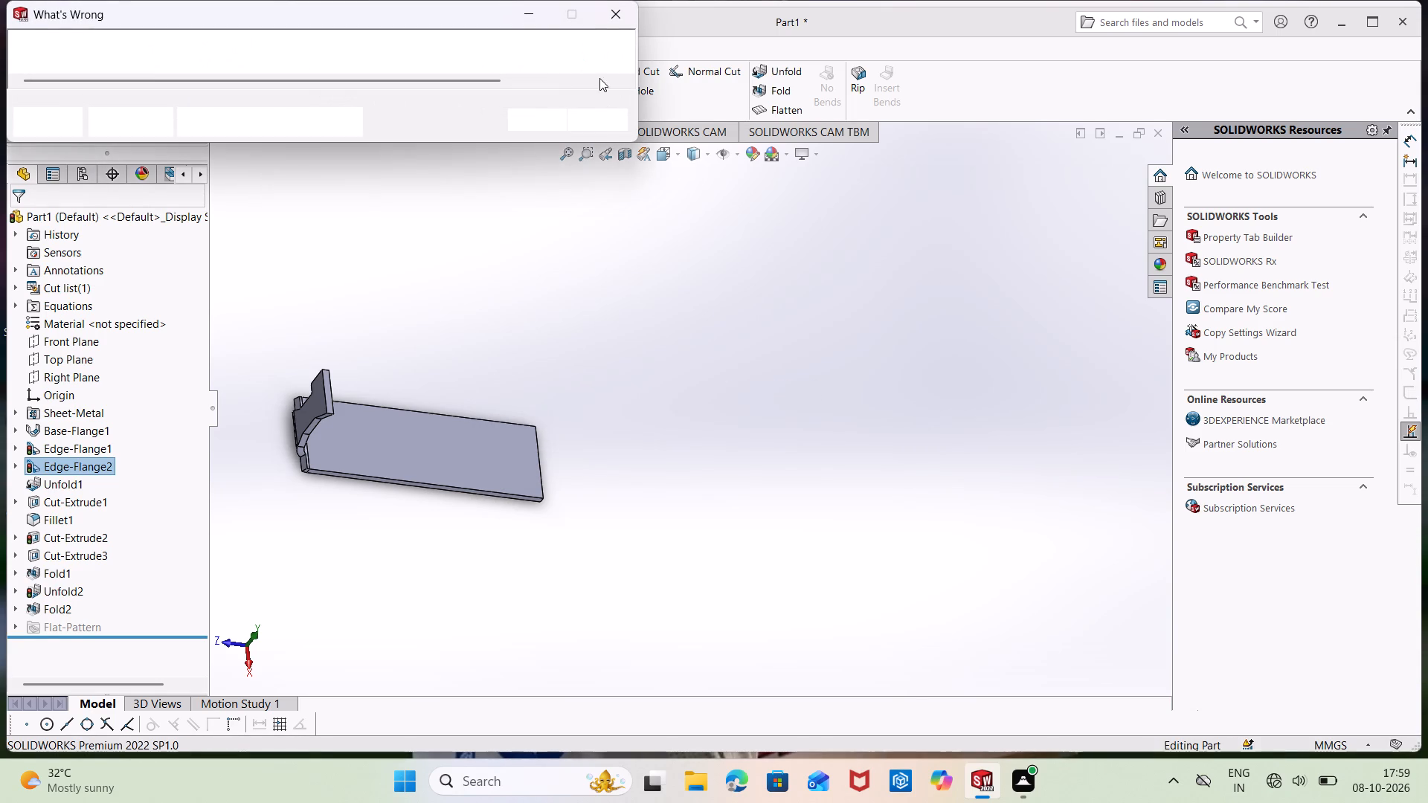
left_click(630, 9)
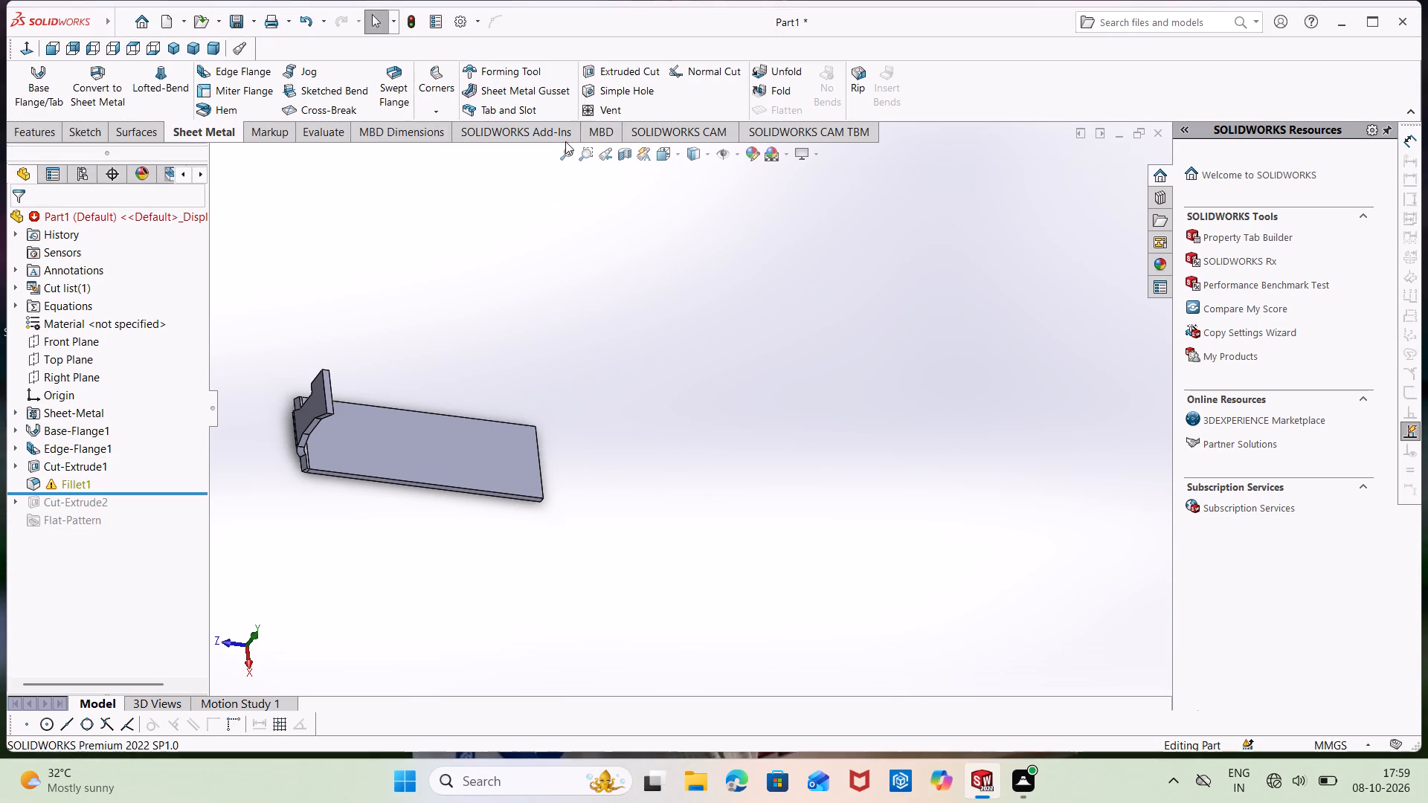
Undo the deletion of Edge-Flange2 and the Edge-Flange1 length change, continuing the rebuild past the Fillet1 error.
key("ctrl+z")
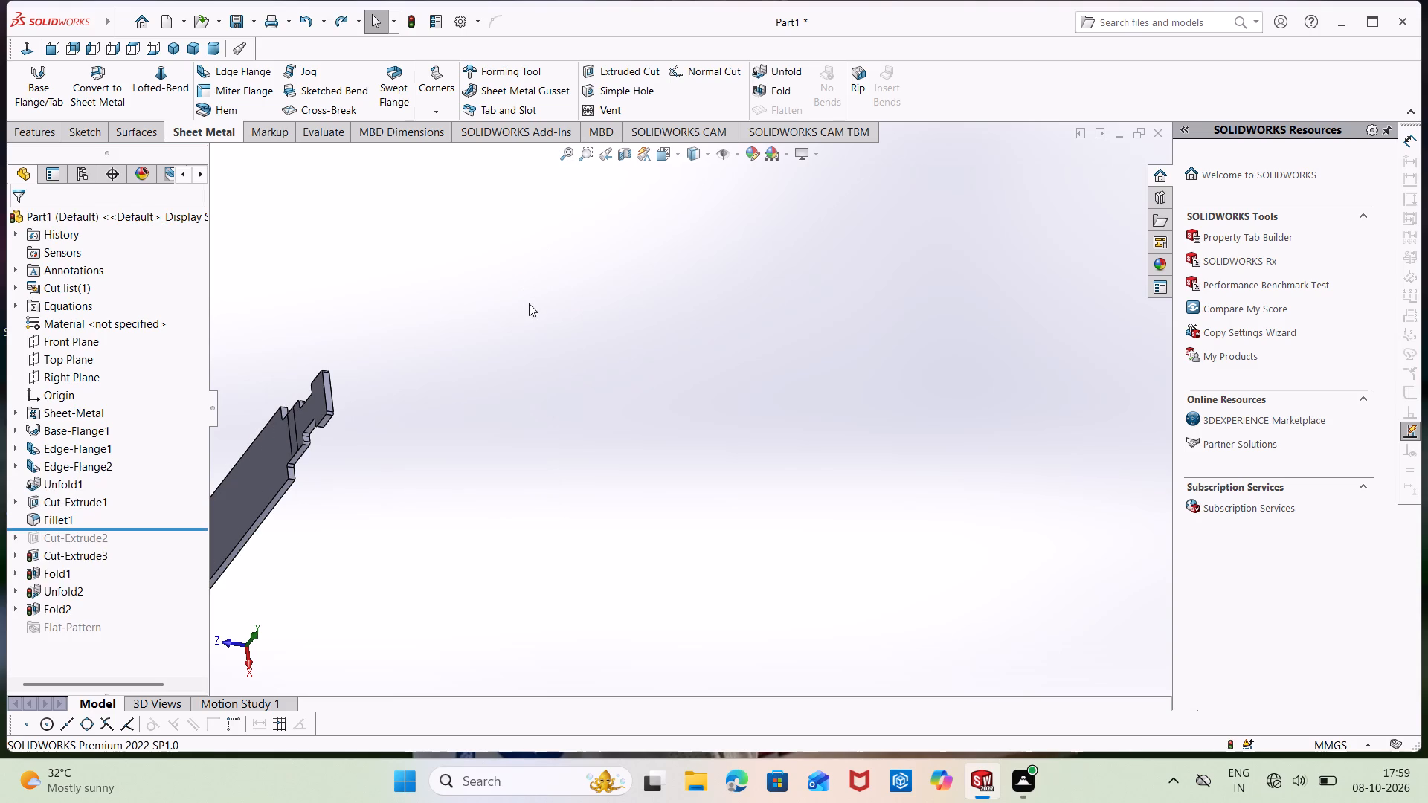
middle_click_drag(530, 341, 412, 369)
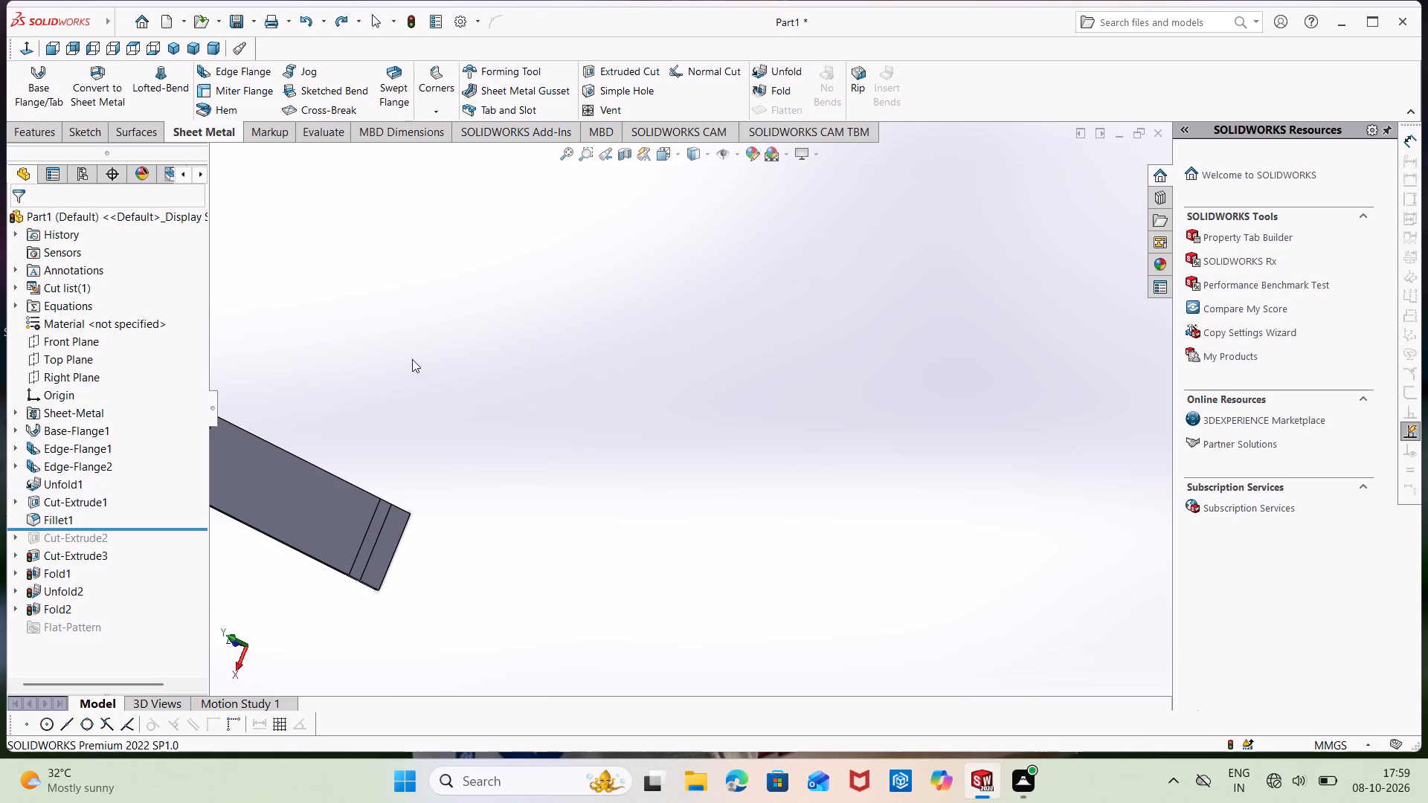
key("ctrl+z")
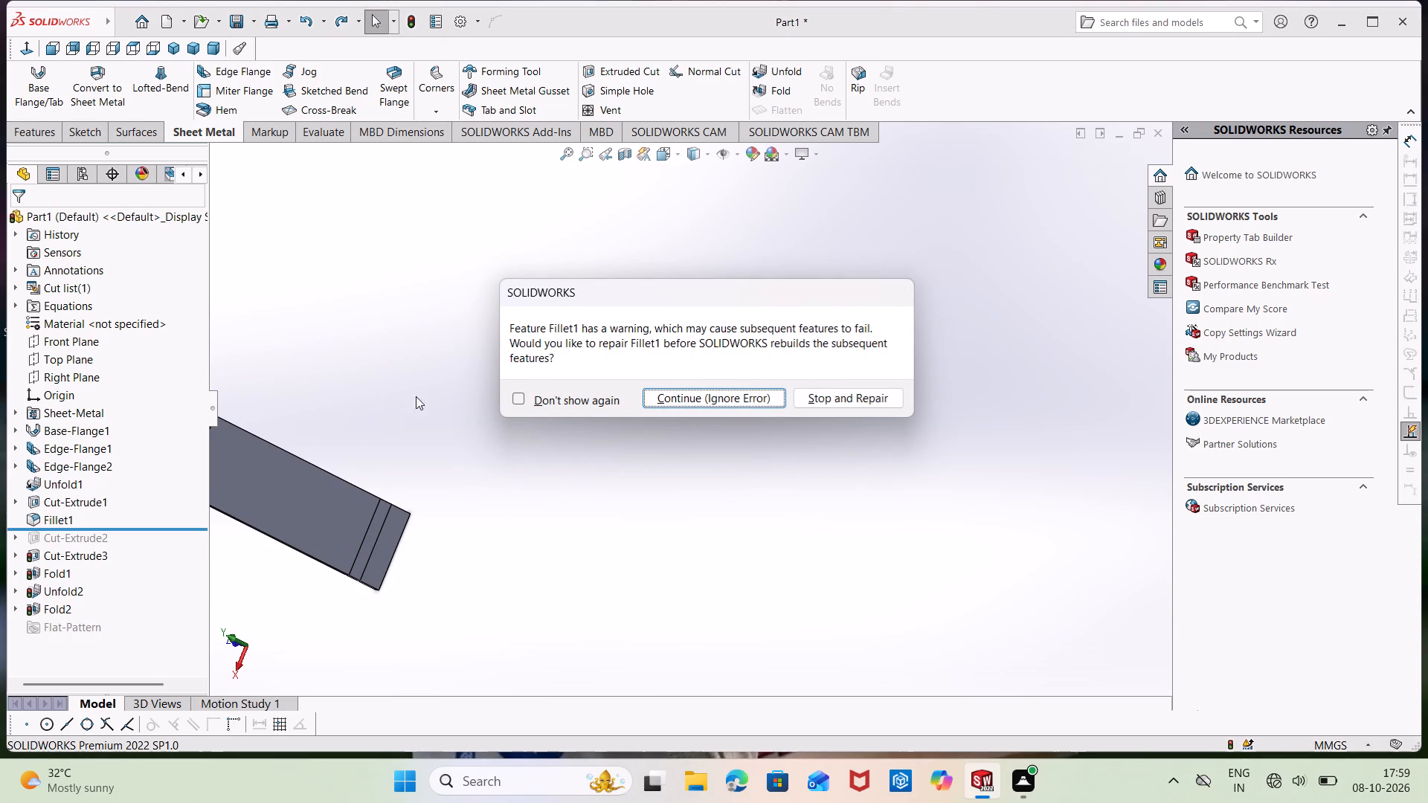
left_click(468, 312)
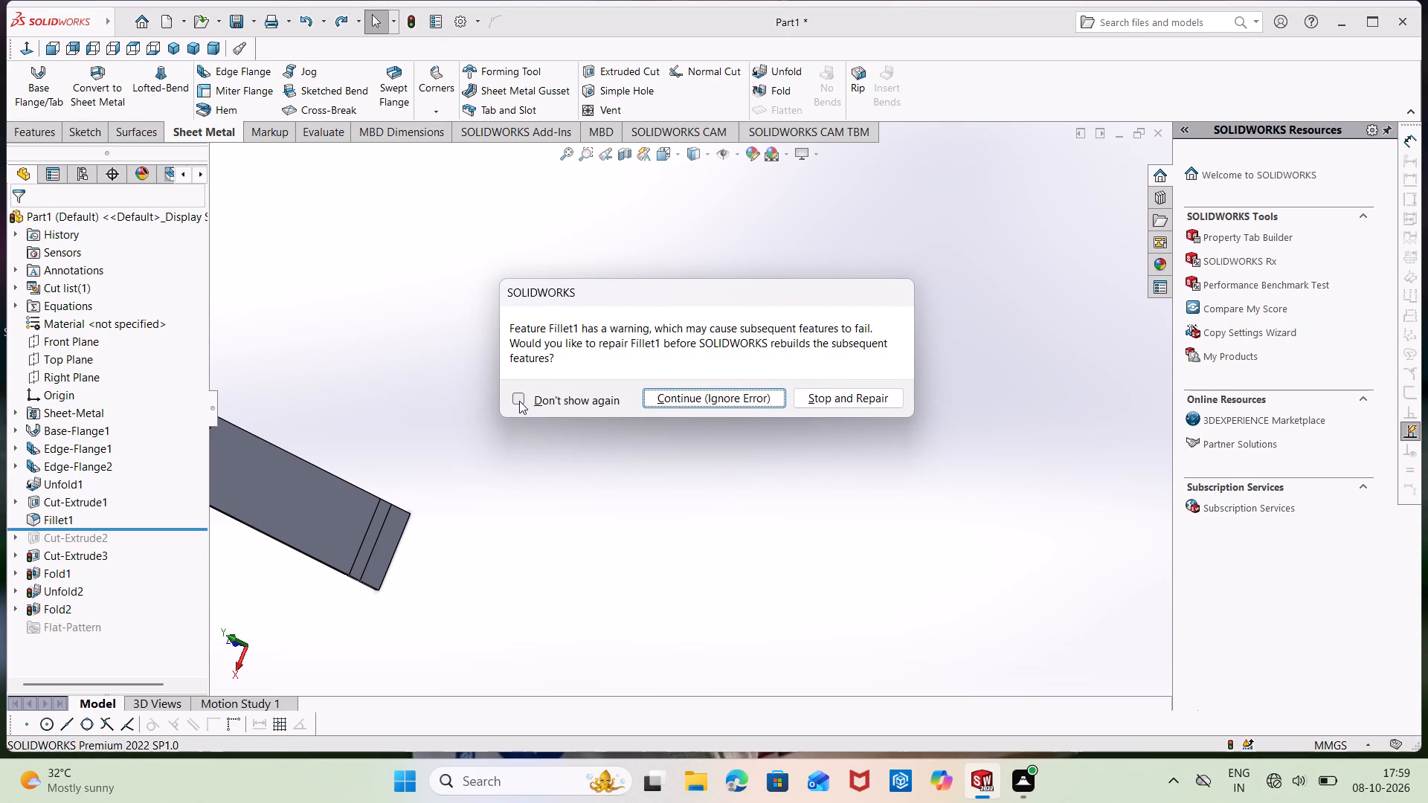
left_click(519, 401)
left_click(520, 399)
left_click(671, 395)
Examine the partly rebuilt part from several angles, including the upright flange and the unfolded end.
scroll(475, 401, "up", 1)
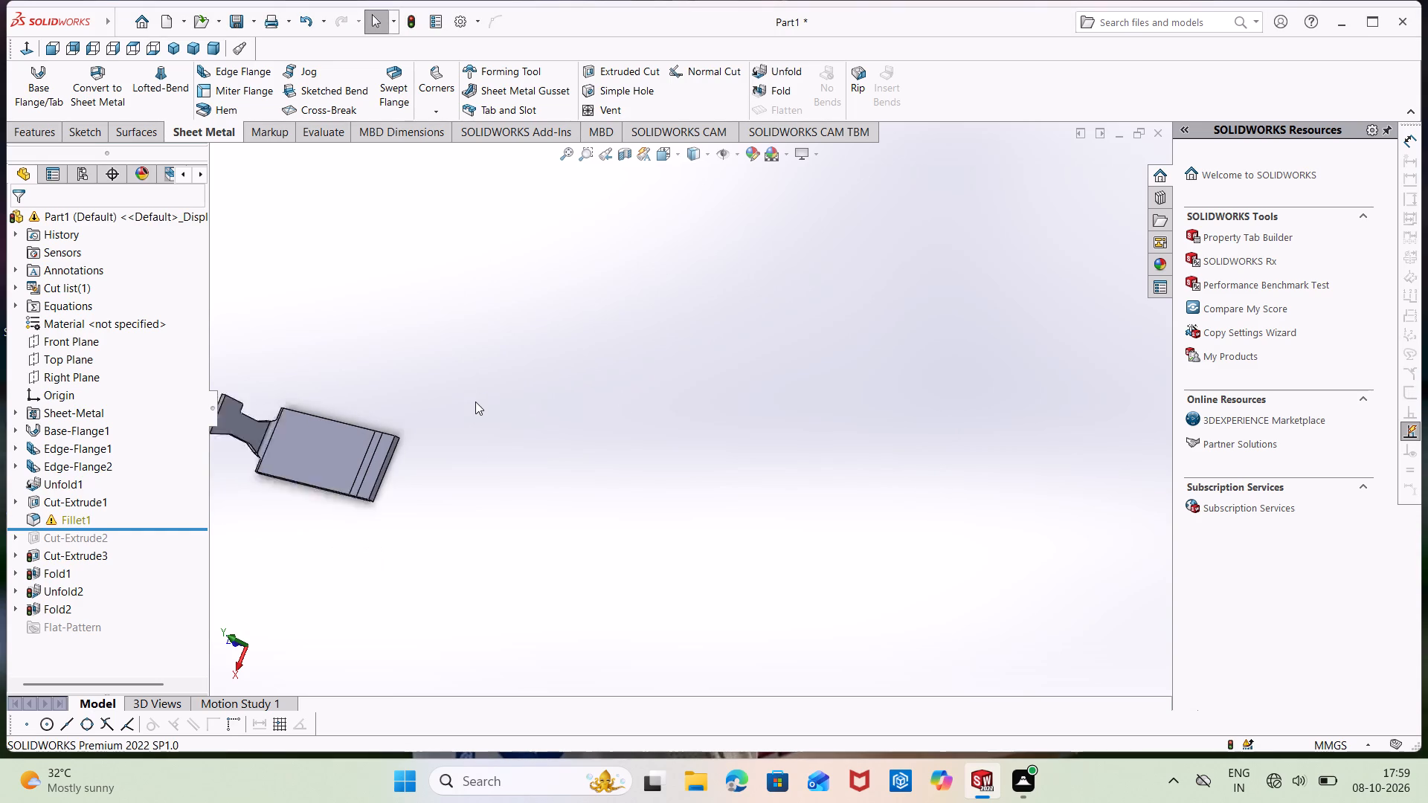
scroll(475, 401, "up", 2)
middle_click_drag(458, 421, 496, 407)
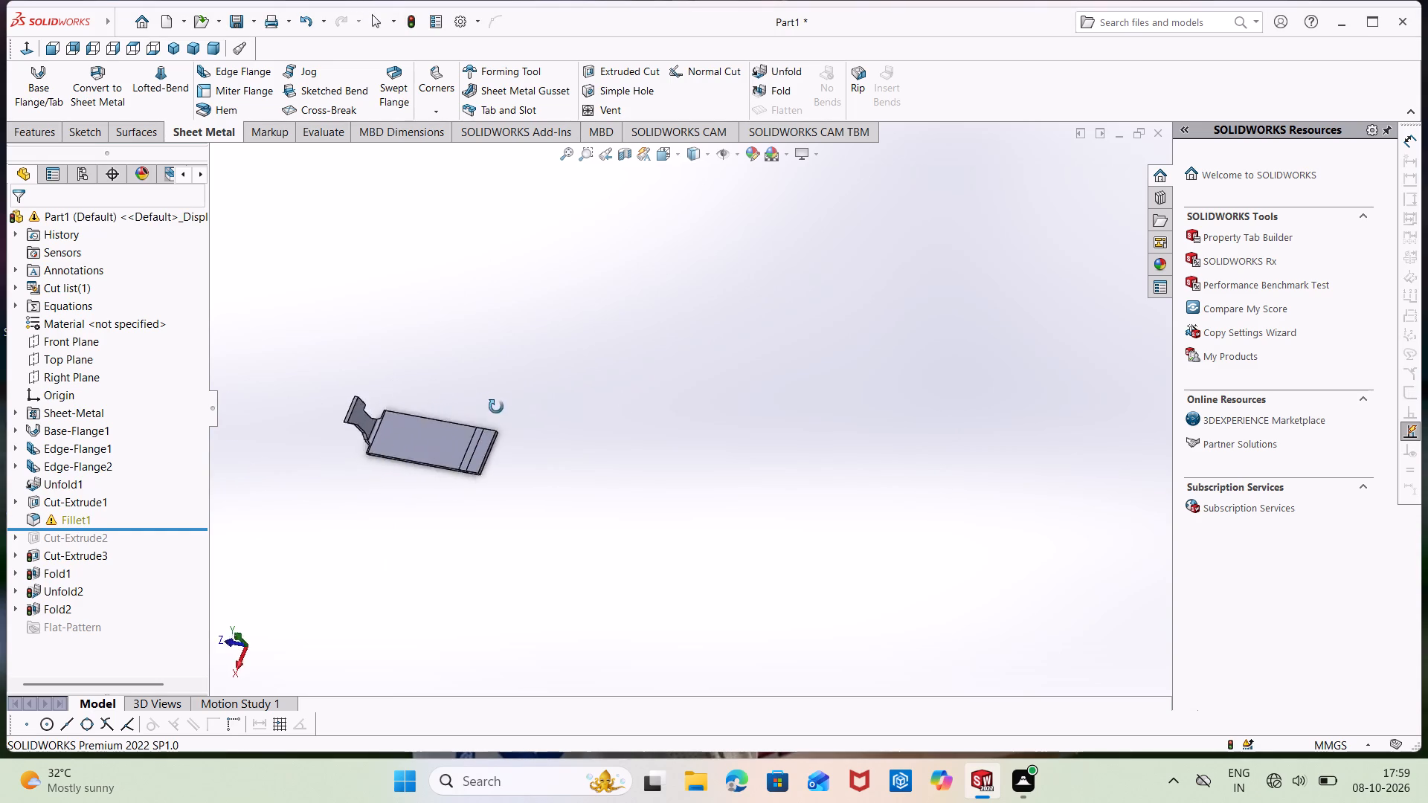
middle_click_drag(496, 407, 536, 346)
middle_click_drag(496, 378, 396, 415)
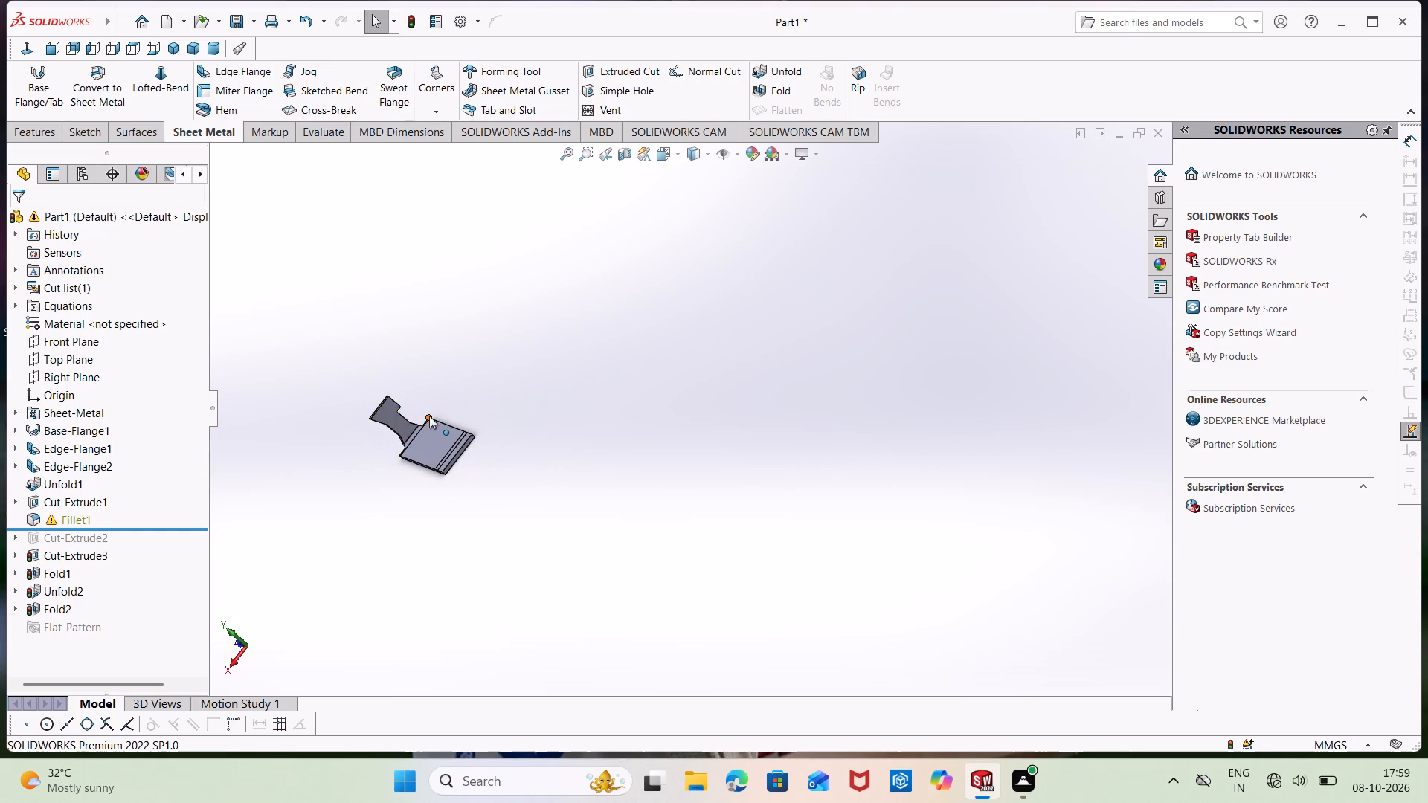
scroll(429, 416, "up", 3)
scroll(429, 416, "down", 5)
scroll(663, 486, "down", 4)
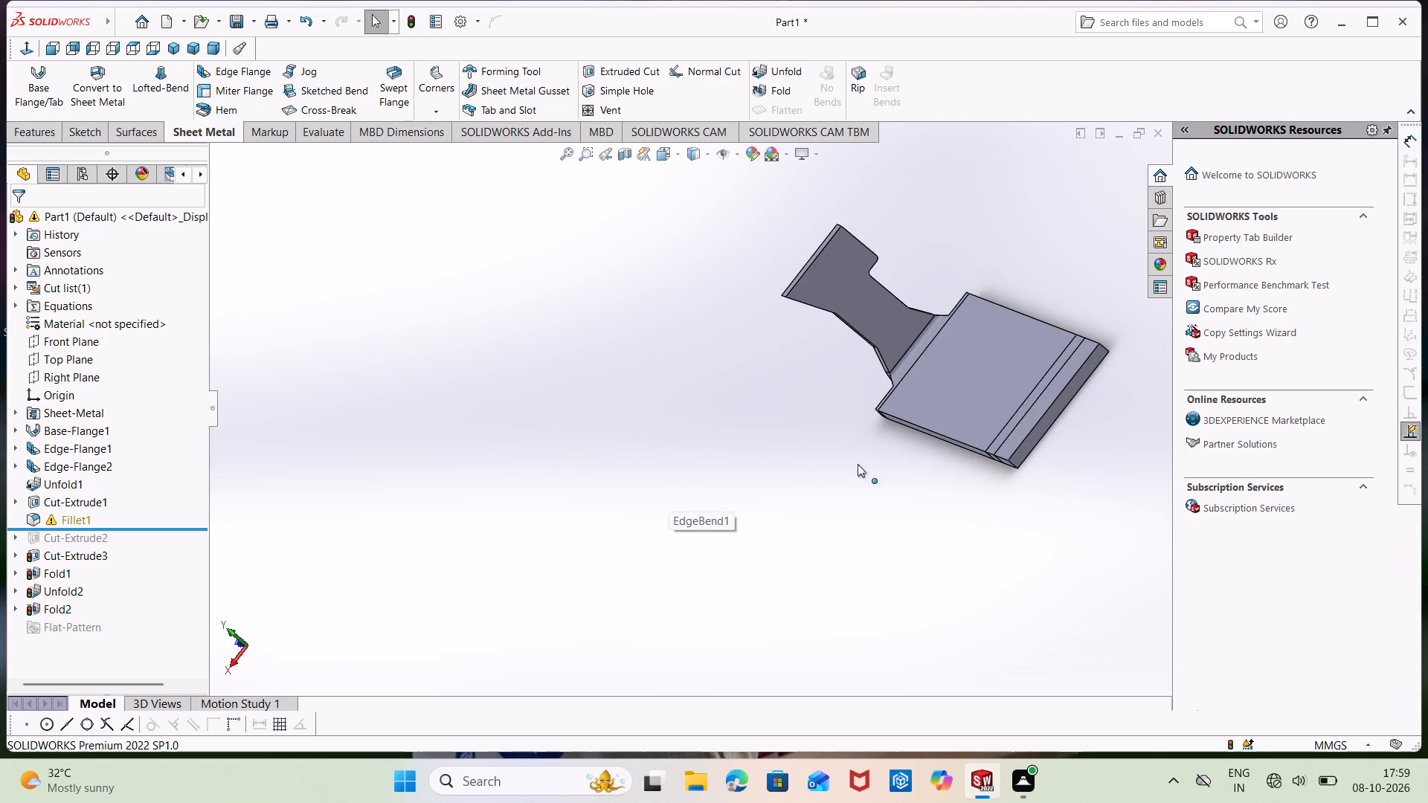
middle_click_drag(927, 429, 1038, 408)
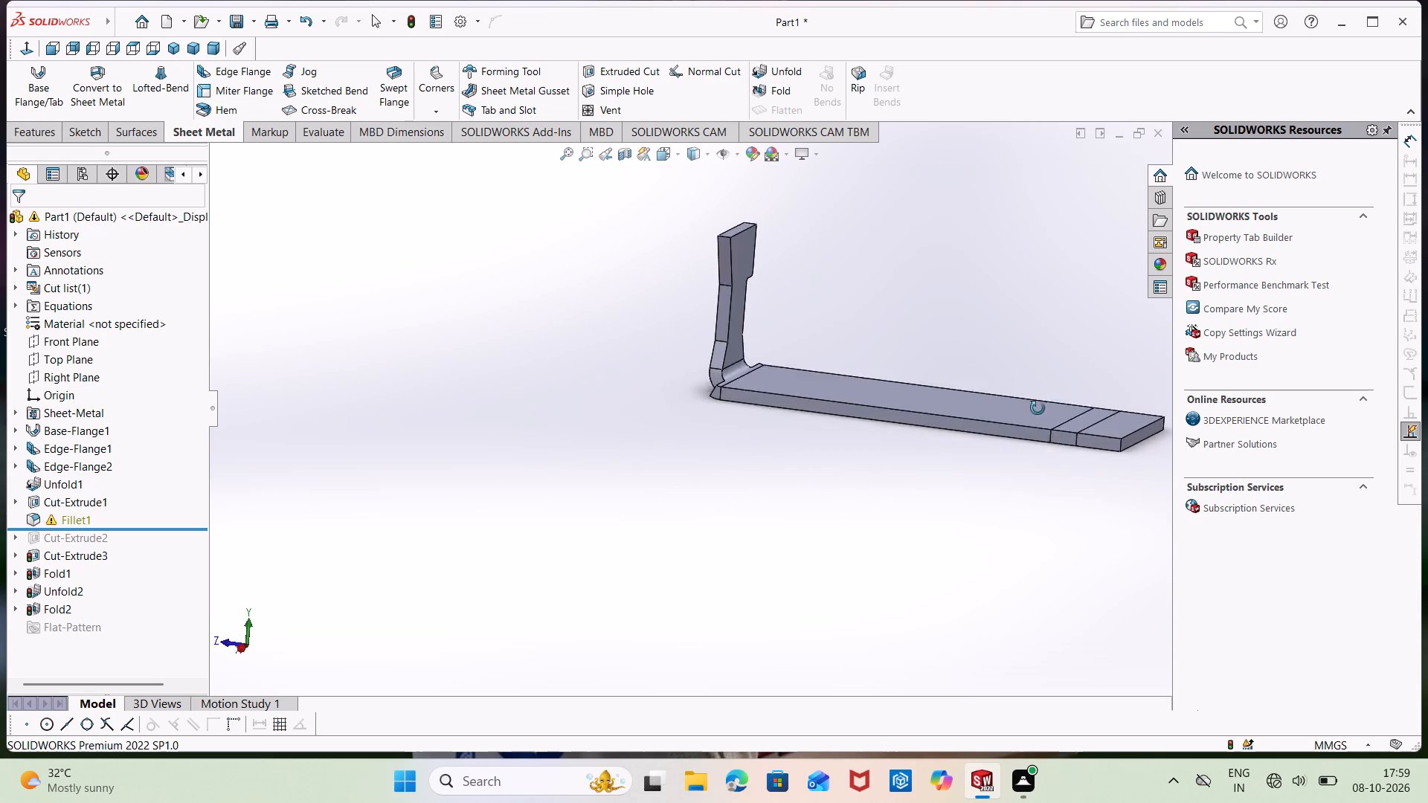
middle_click_drag(1038, 408, 1009, 425)
Undo the fold and unfold features, Cut-Extrude3, and the 135° angle of the second triangle in Sketch21.
key("ctrl+z")
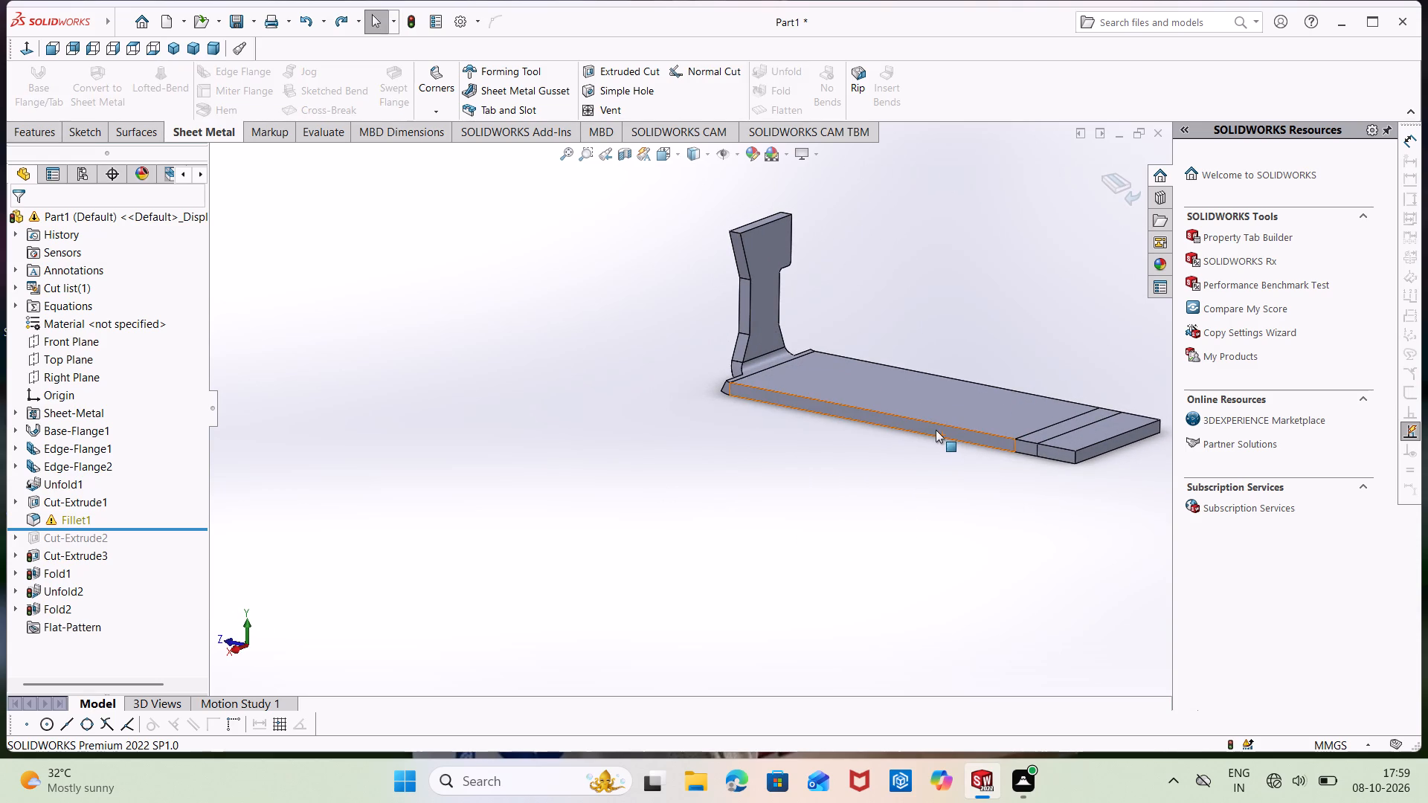
key("ctrl+z")
key("ctrl+z")
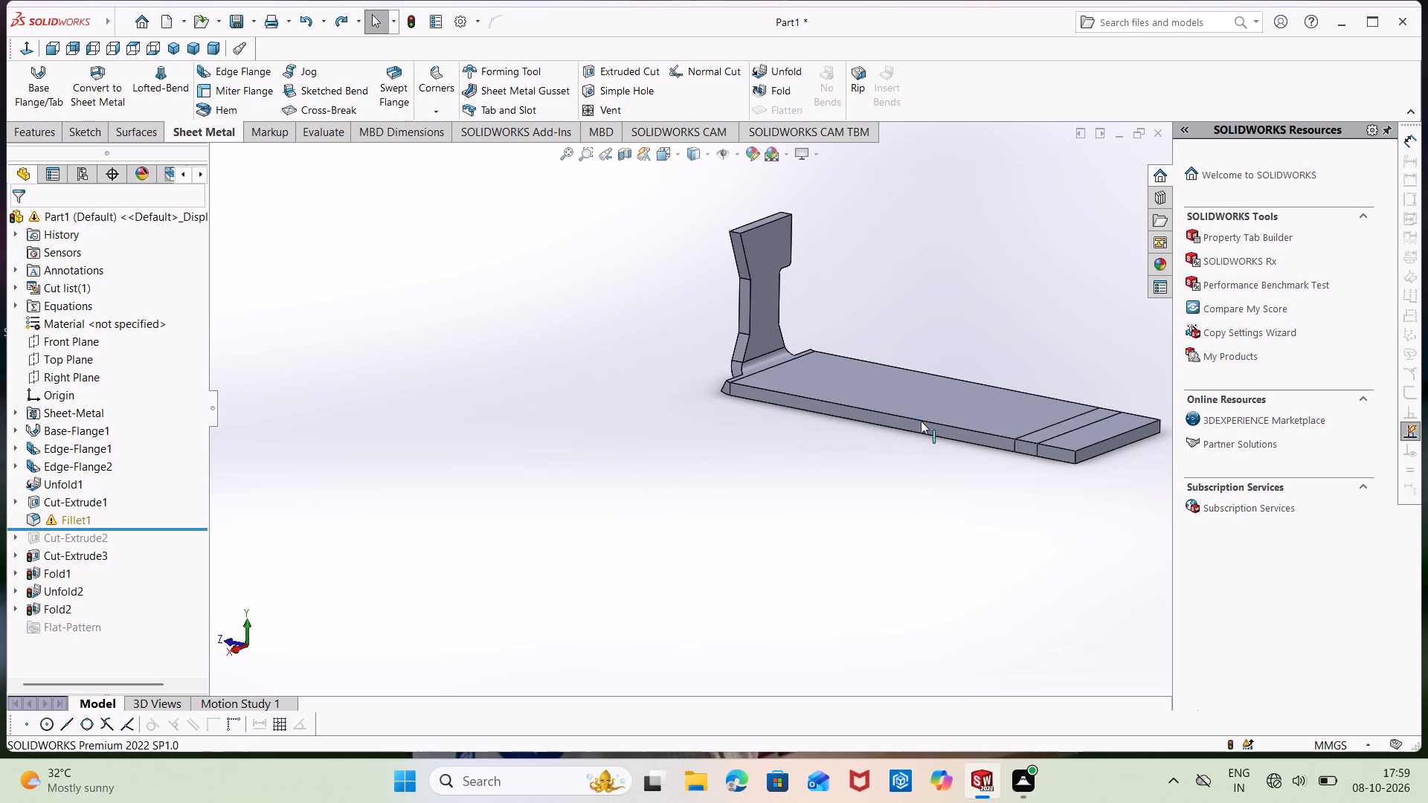
key("ctrl+z")
key("ctrl+z")
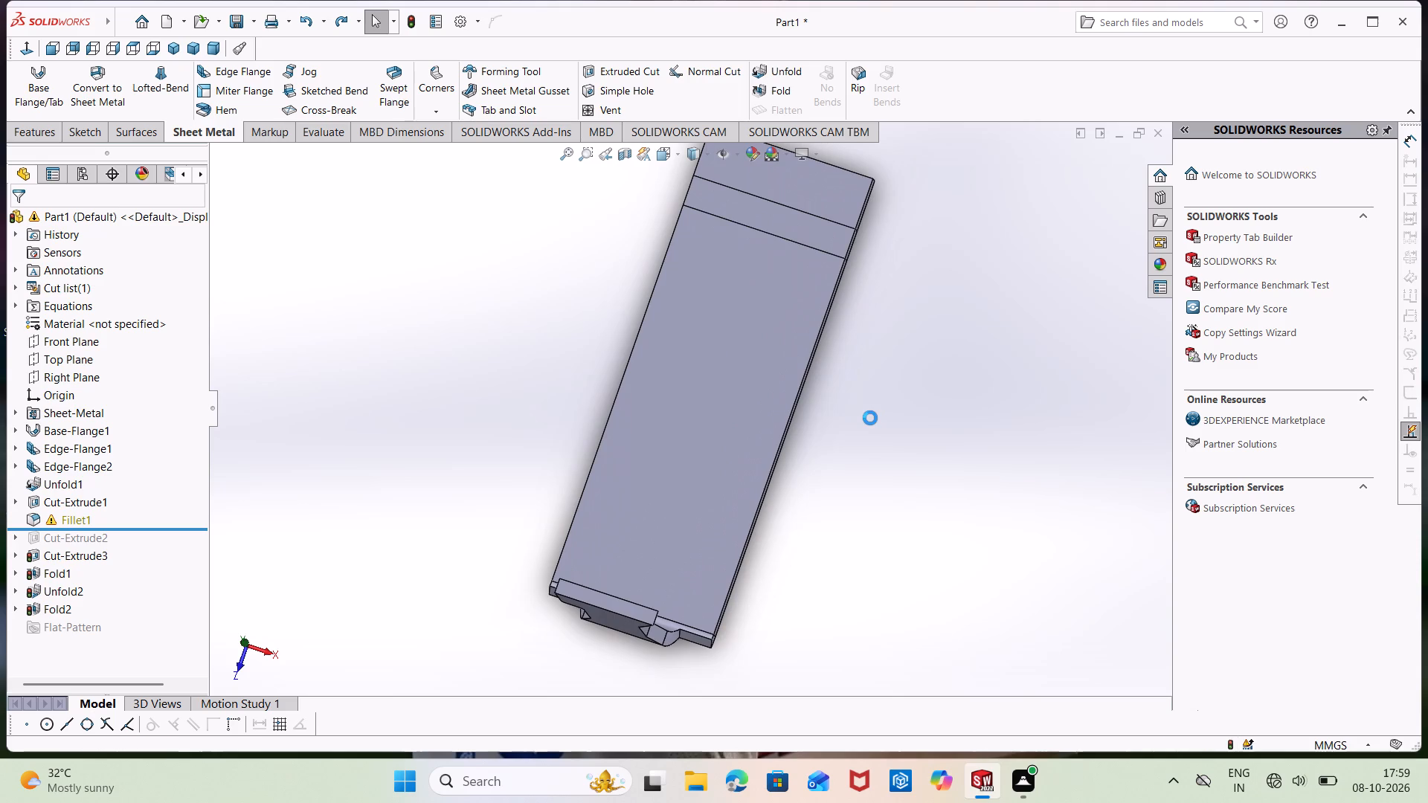
key("ctrl+z")
key("ctrl+z")
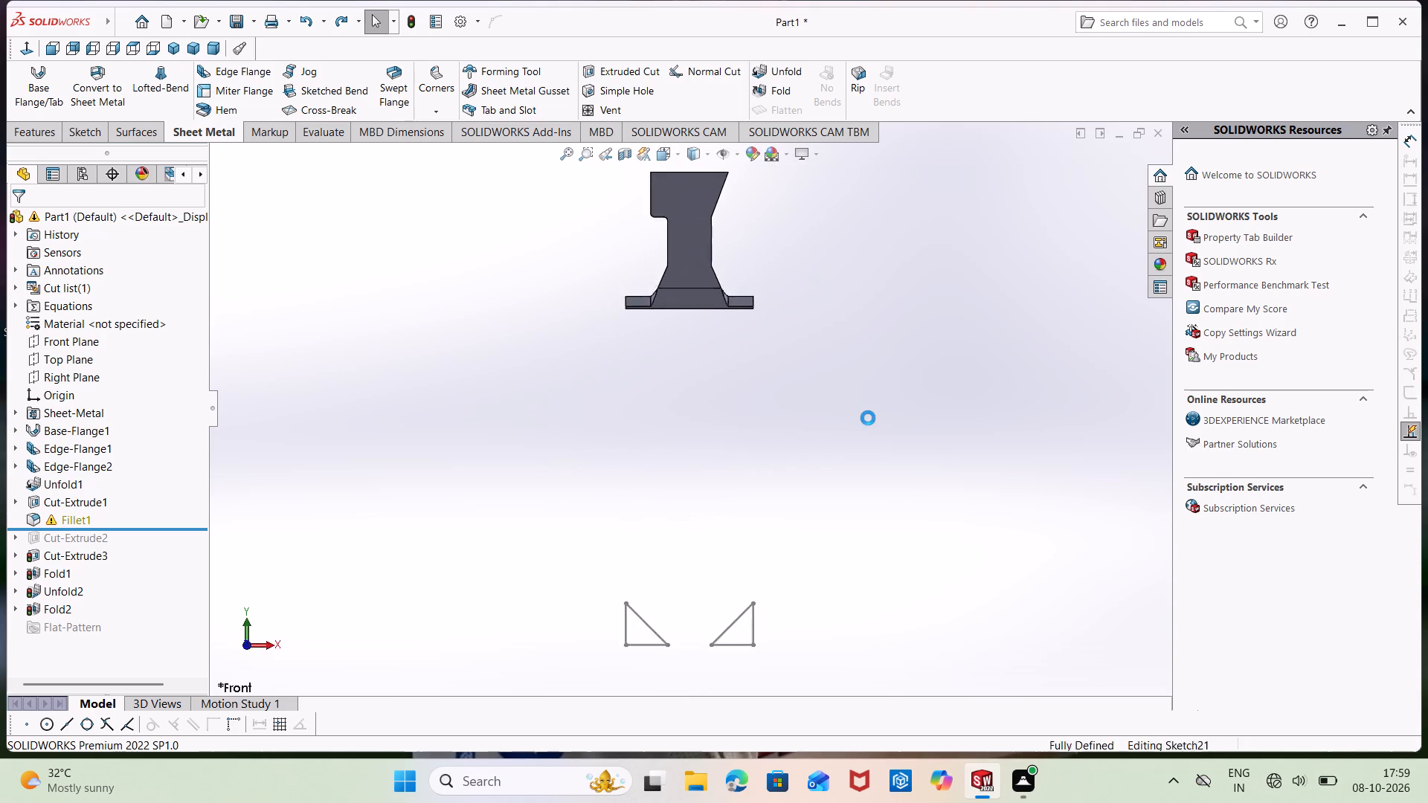
key("ctrl+z")
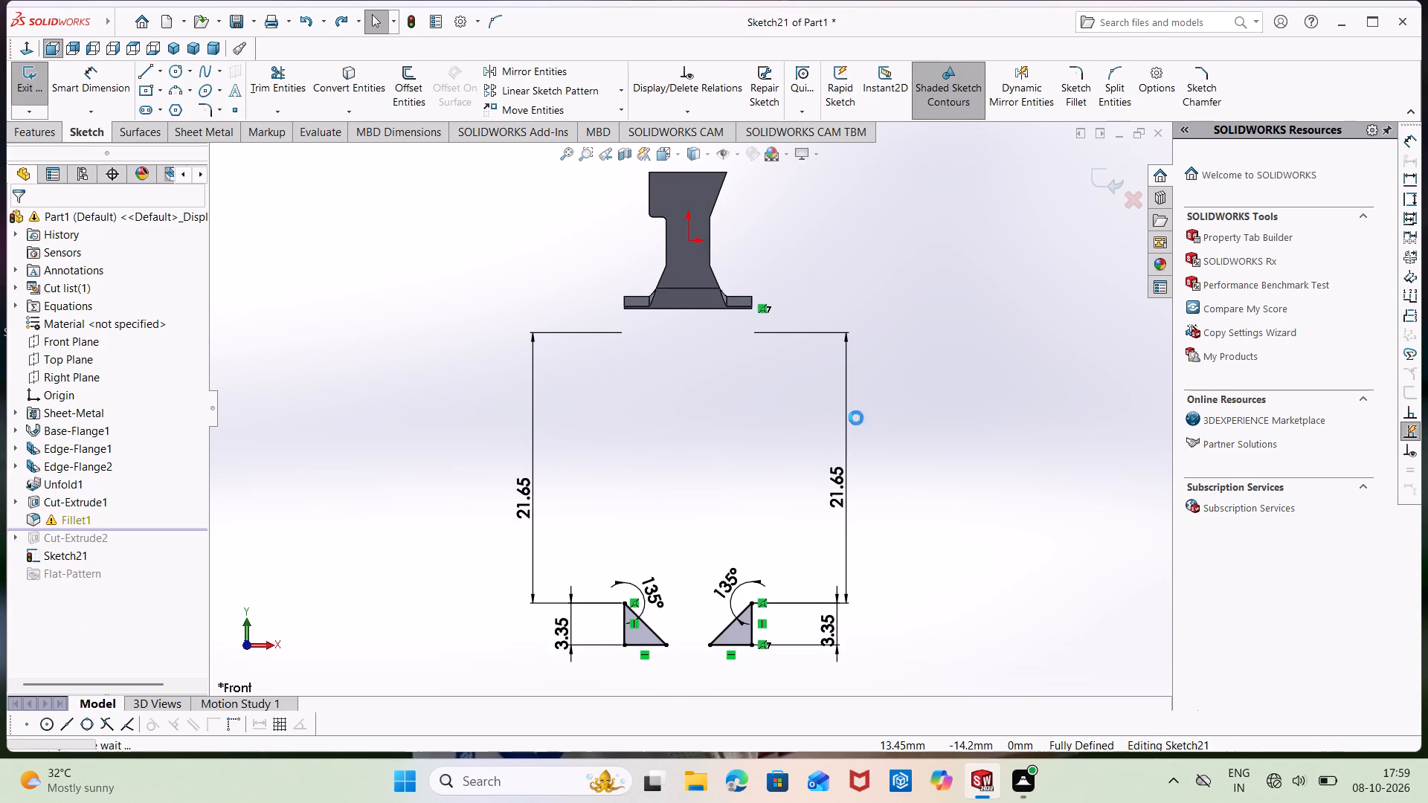
key("ctrl+z")
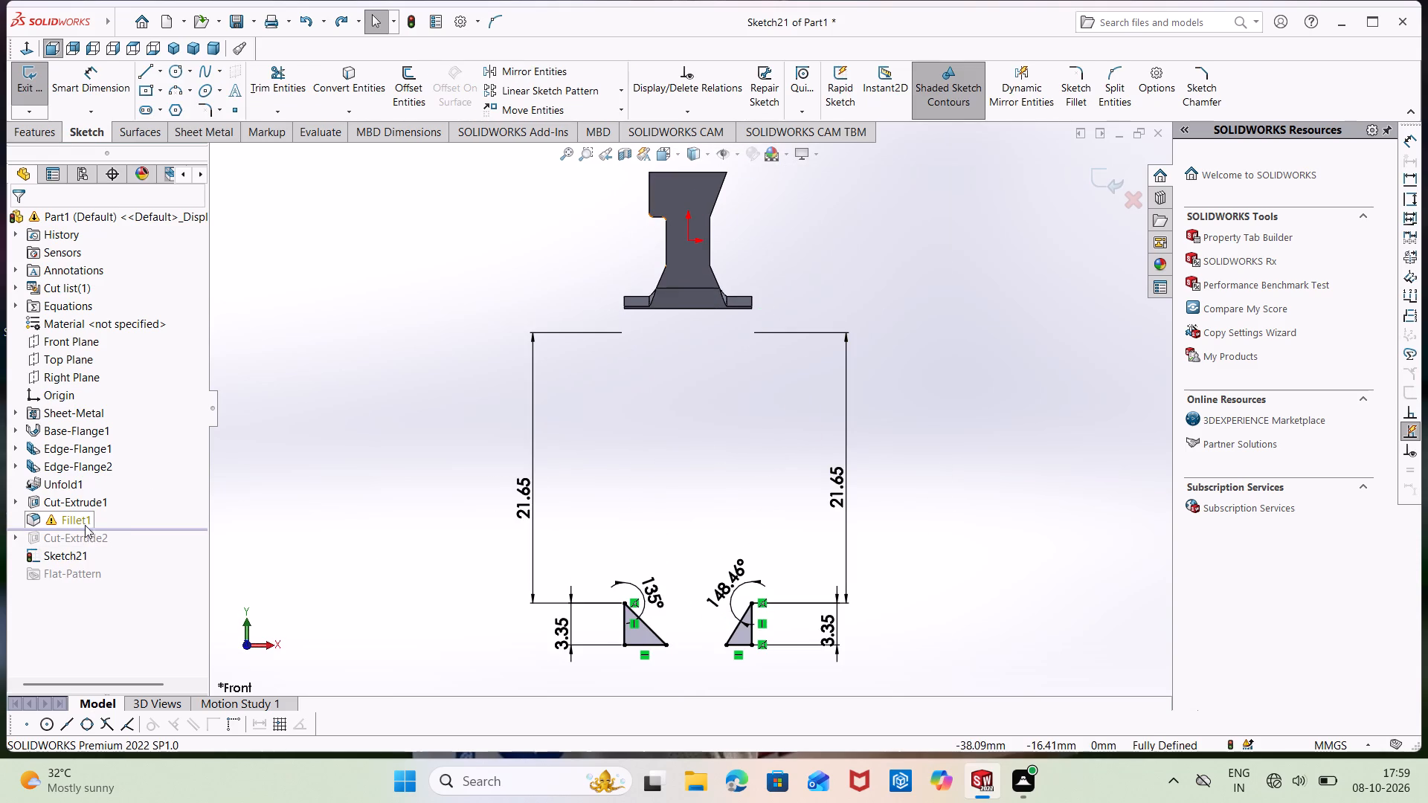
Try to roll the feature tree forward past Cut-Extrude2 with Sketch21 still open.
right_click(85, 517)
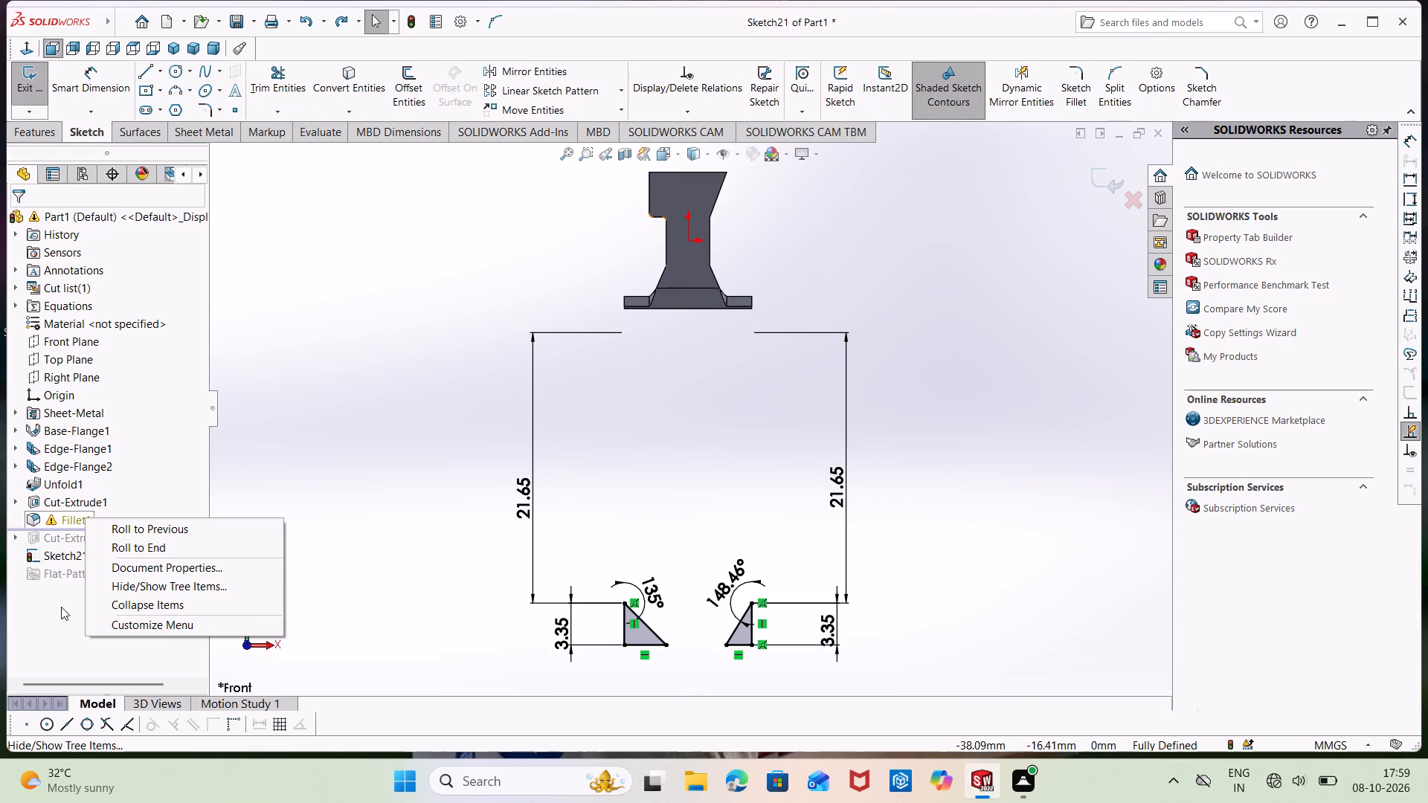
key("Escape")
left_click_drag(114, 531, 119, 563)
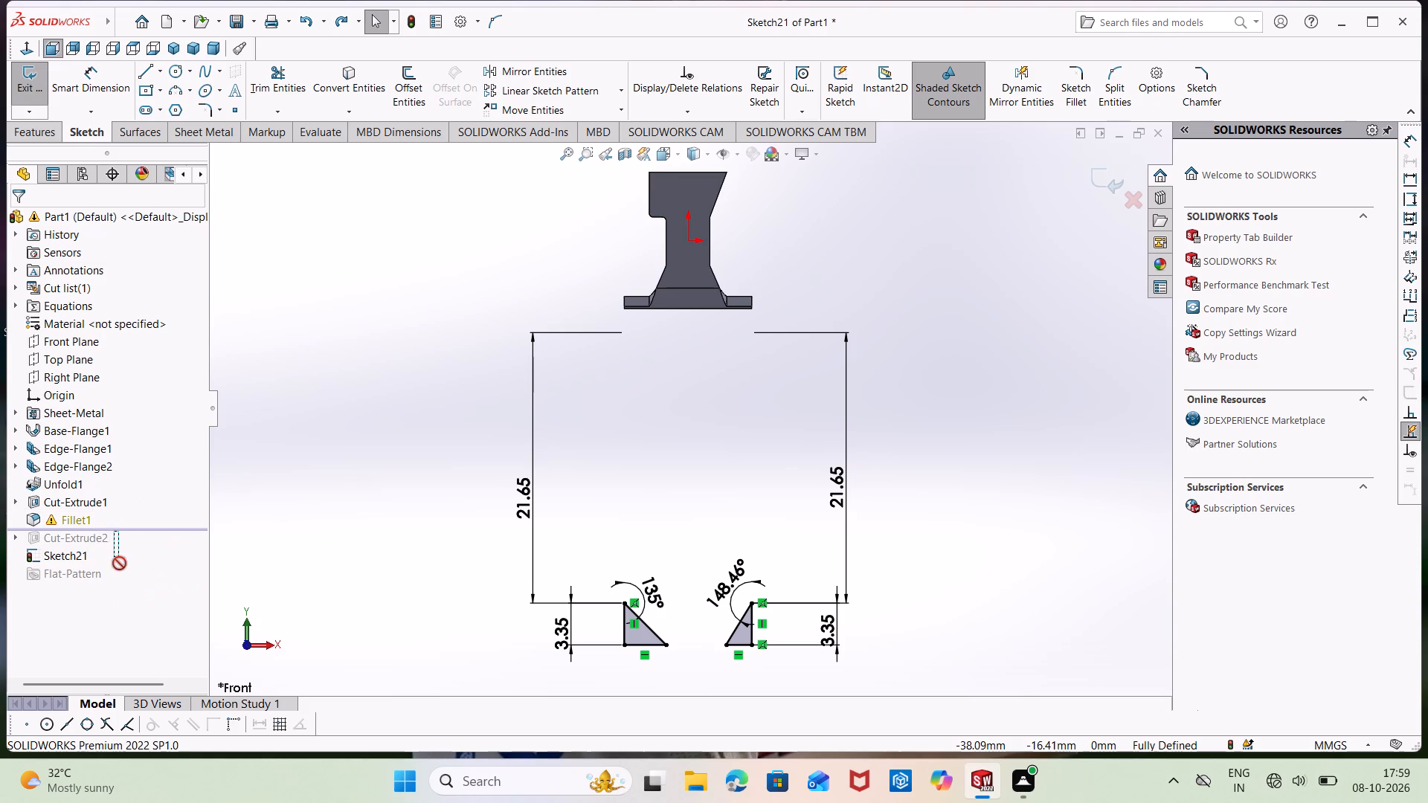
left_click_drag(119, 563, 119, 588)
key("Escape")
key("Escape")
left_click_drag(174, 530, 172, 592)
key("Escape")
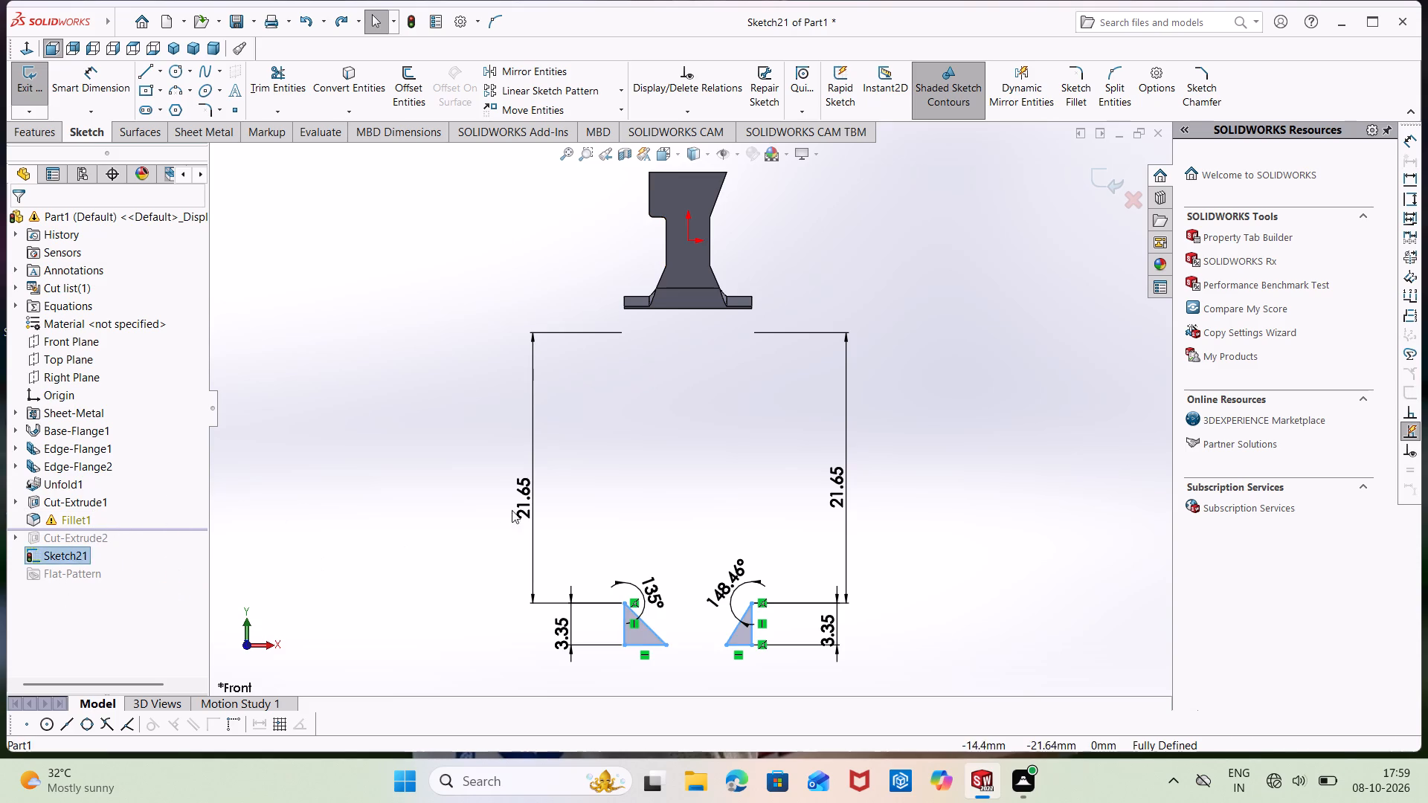
Exit the triangle sketch, Sketch21, and roll the feature tree forward to its end to restore Cut-Extrude2.
left_click(1105, 169)
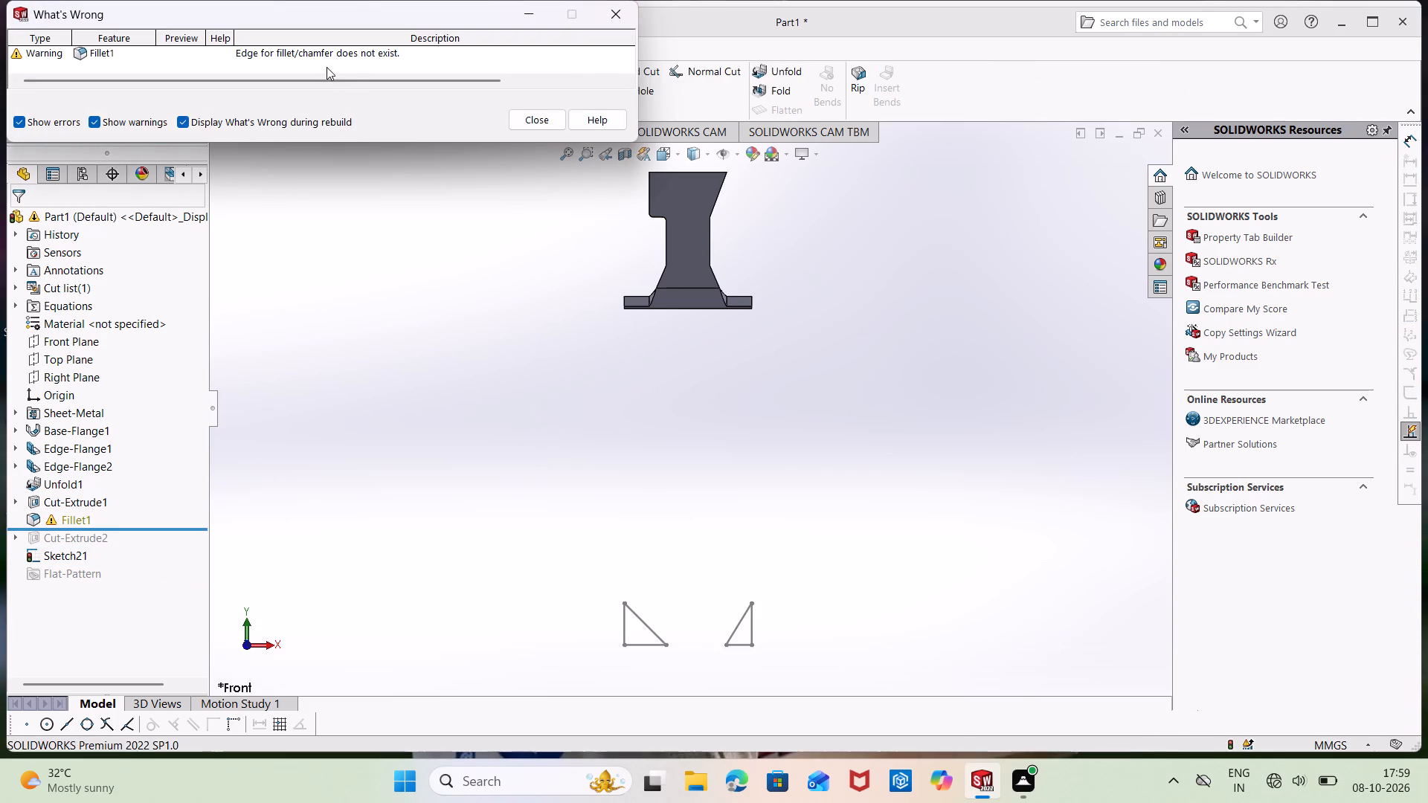
left_click(544, 117)
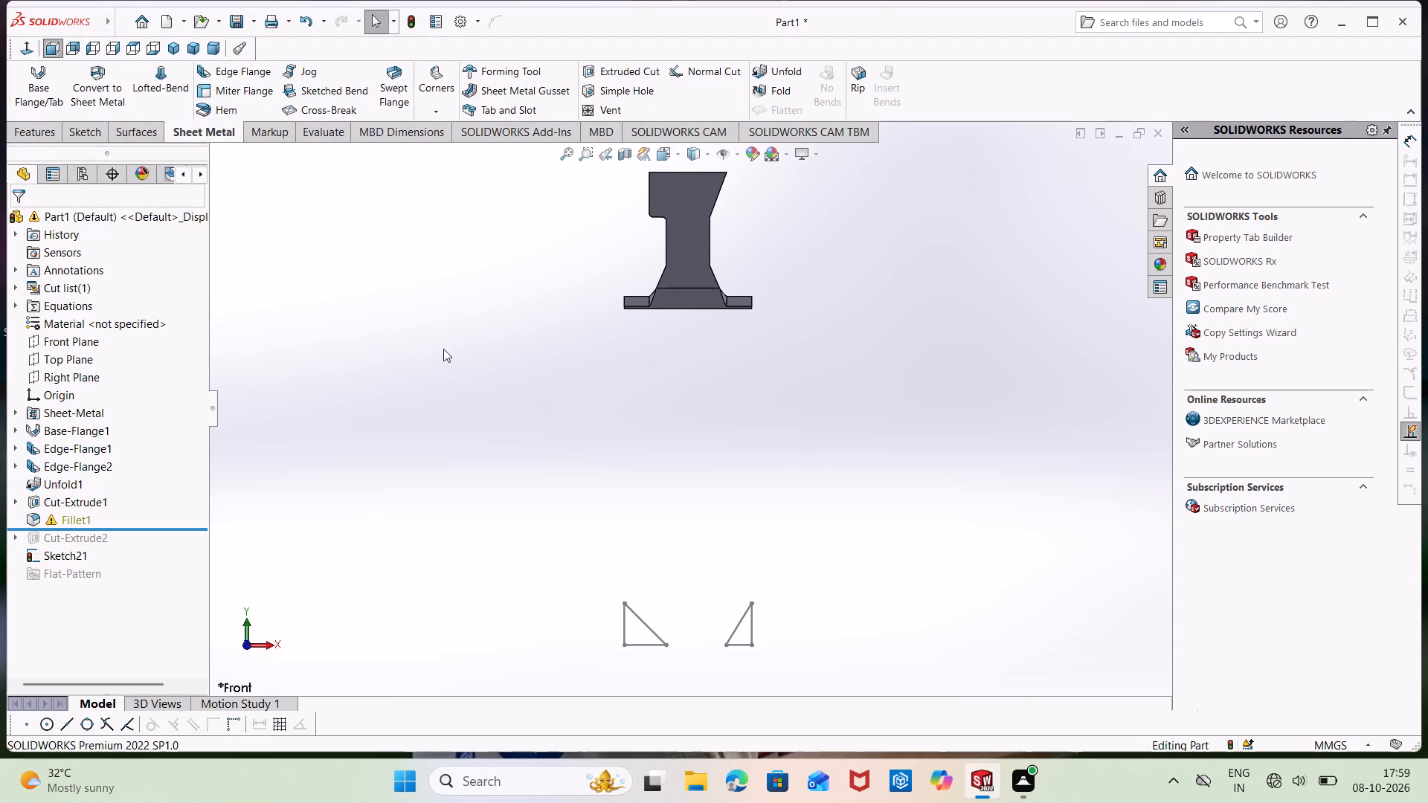
left_click_drag(156, 532, 156, 548)
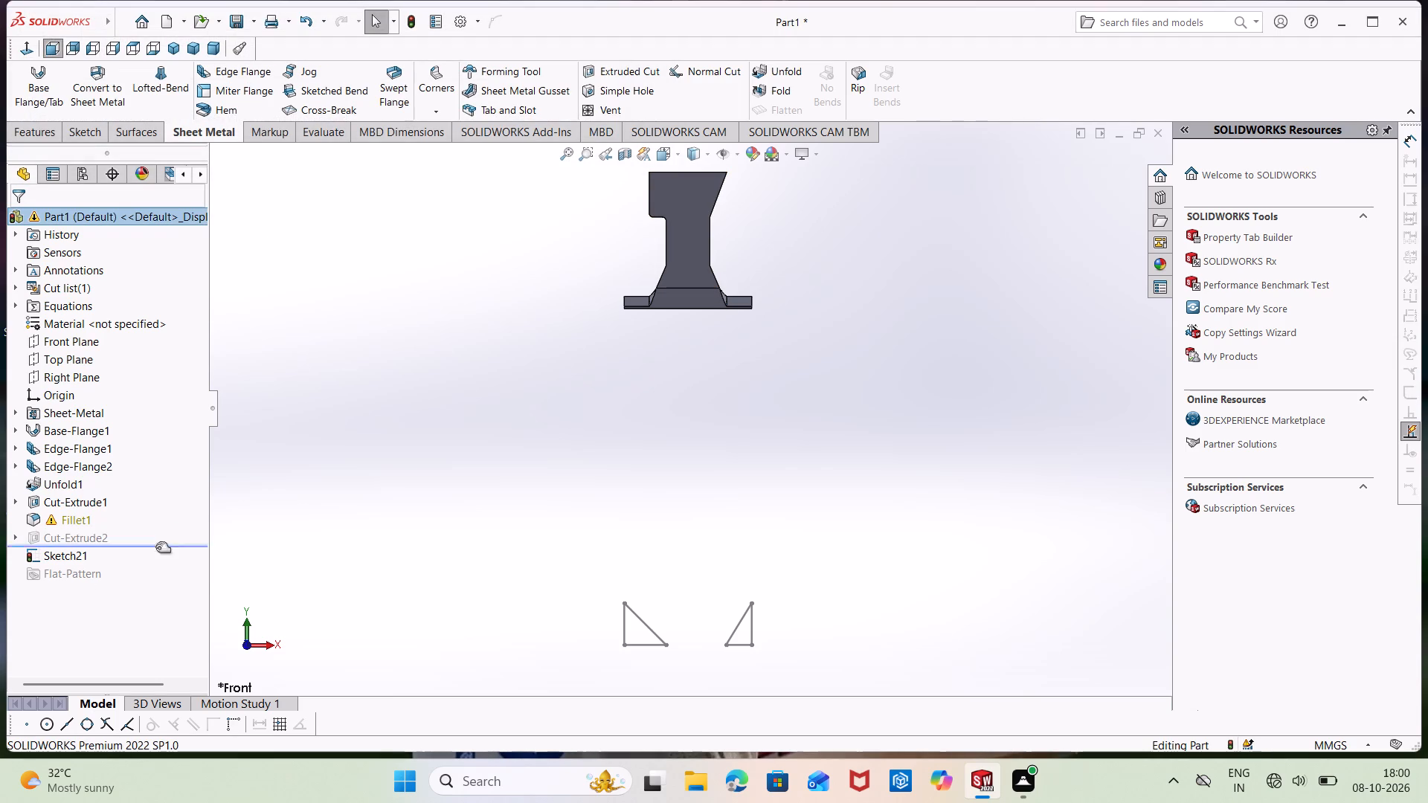
left_click_drag(156, 548, 147, 615)
left_click(464, 416)
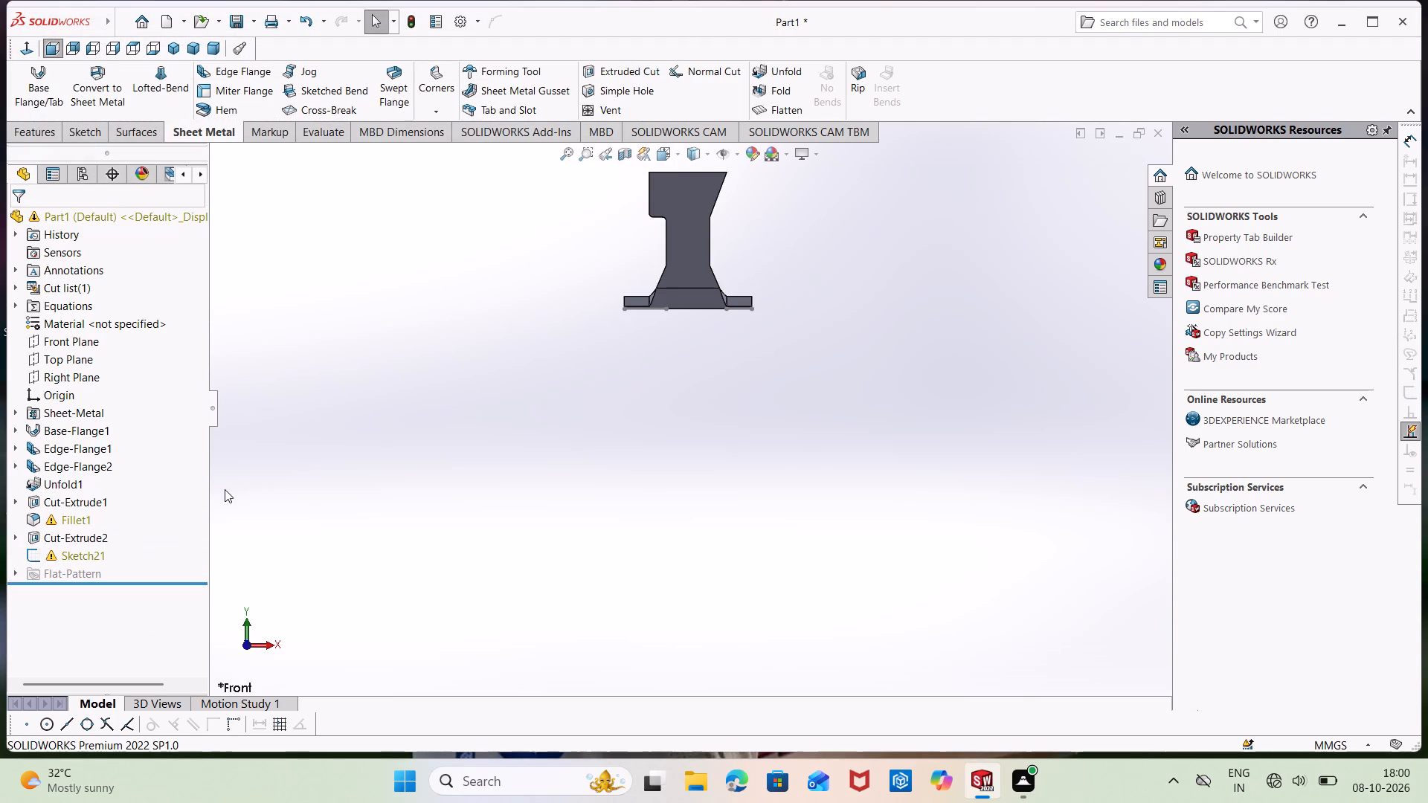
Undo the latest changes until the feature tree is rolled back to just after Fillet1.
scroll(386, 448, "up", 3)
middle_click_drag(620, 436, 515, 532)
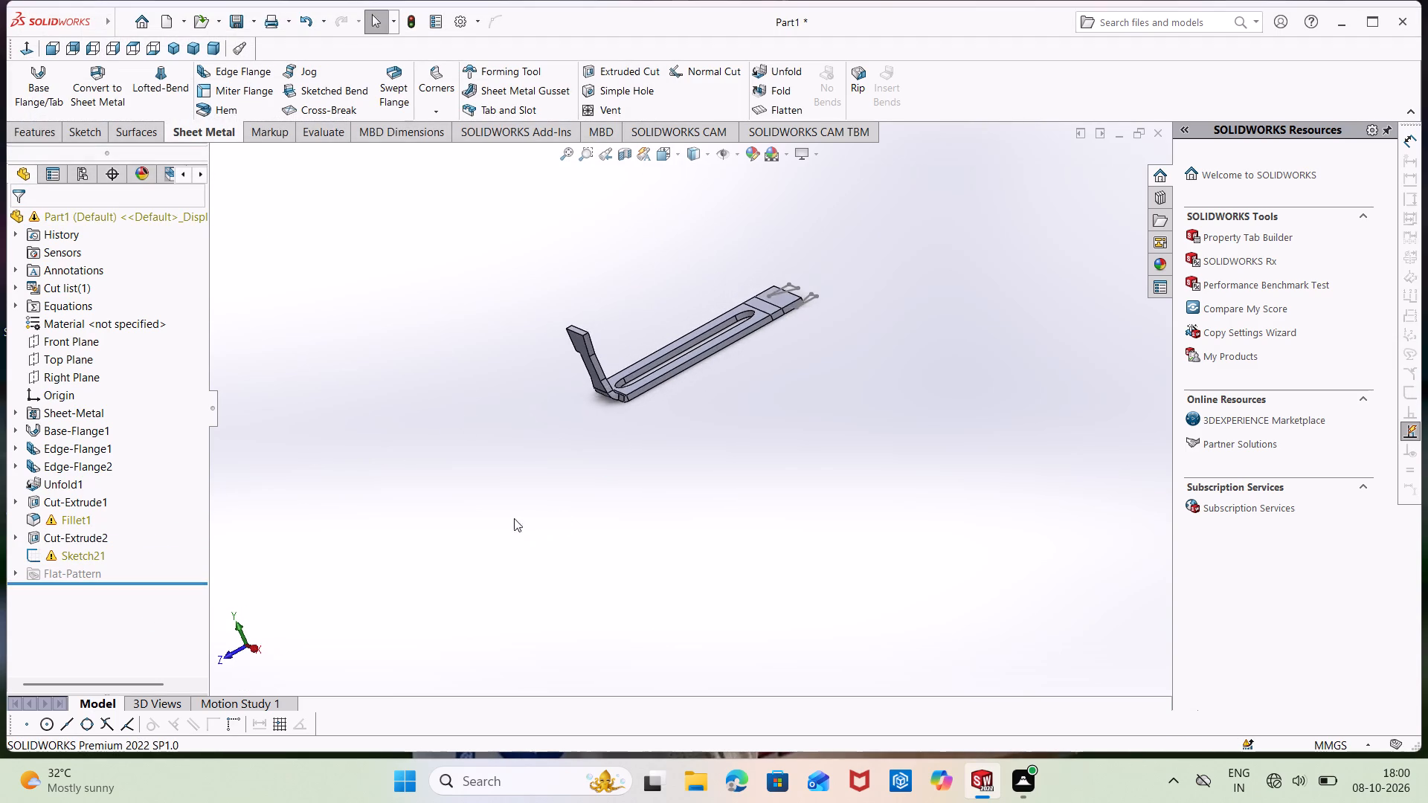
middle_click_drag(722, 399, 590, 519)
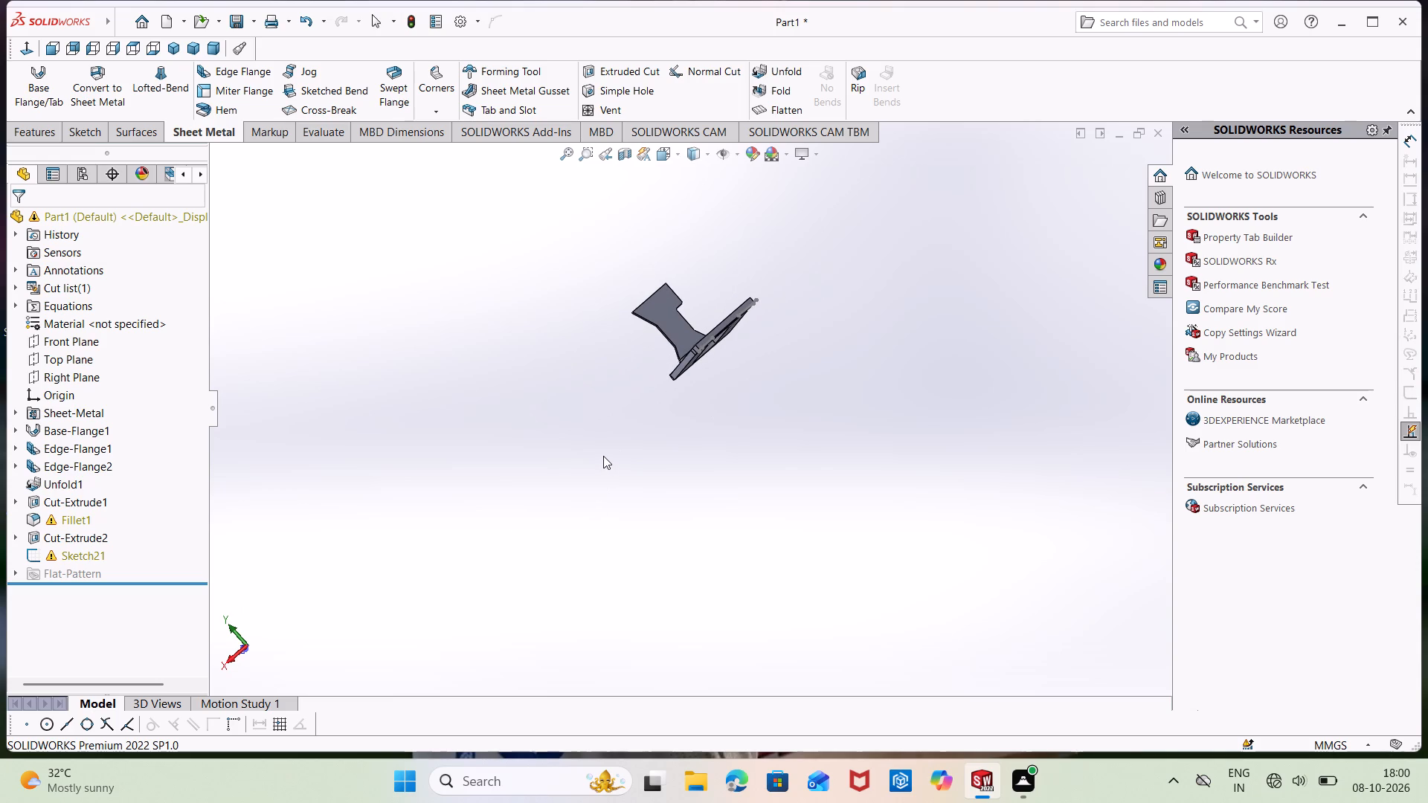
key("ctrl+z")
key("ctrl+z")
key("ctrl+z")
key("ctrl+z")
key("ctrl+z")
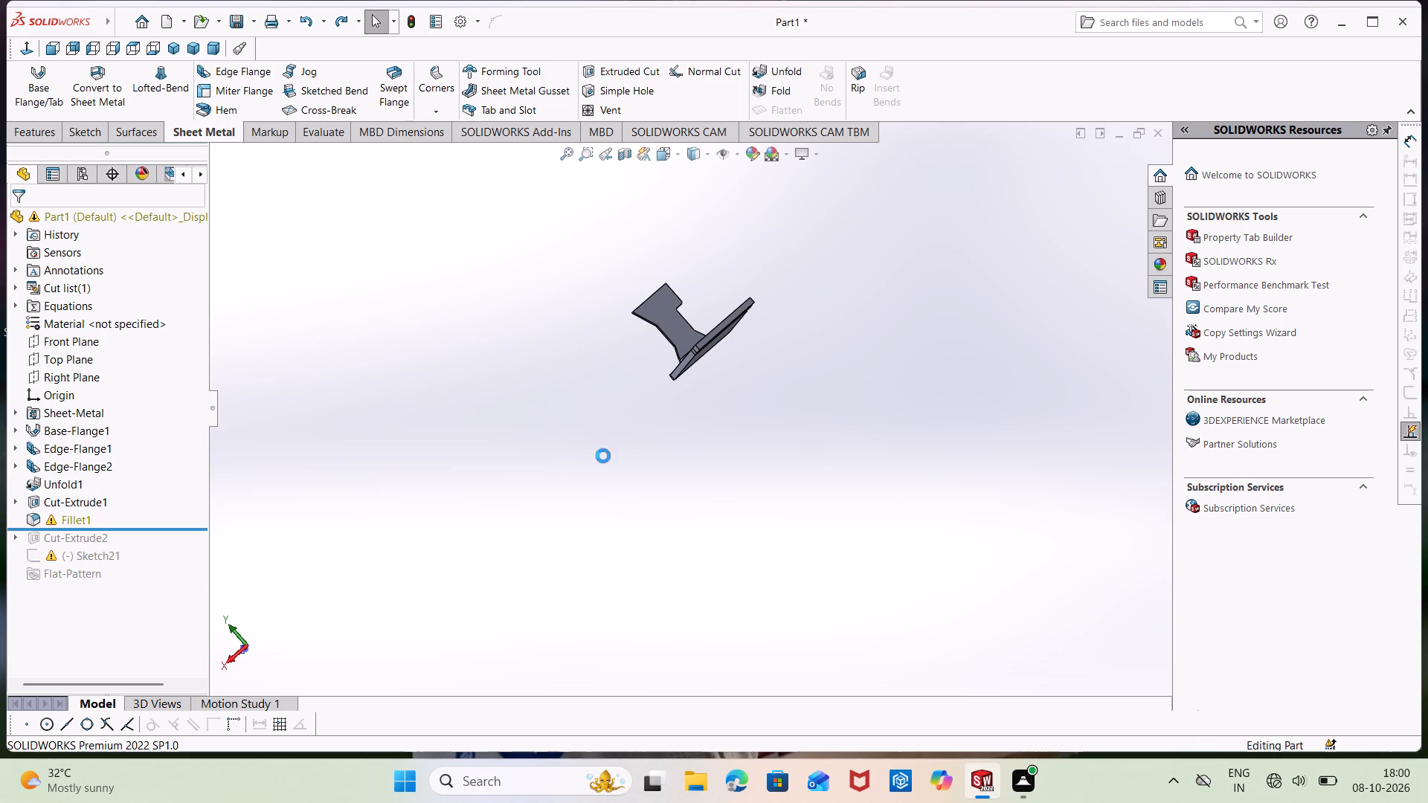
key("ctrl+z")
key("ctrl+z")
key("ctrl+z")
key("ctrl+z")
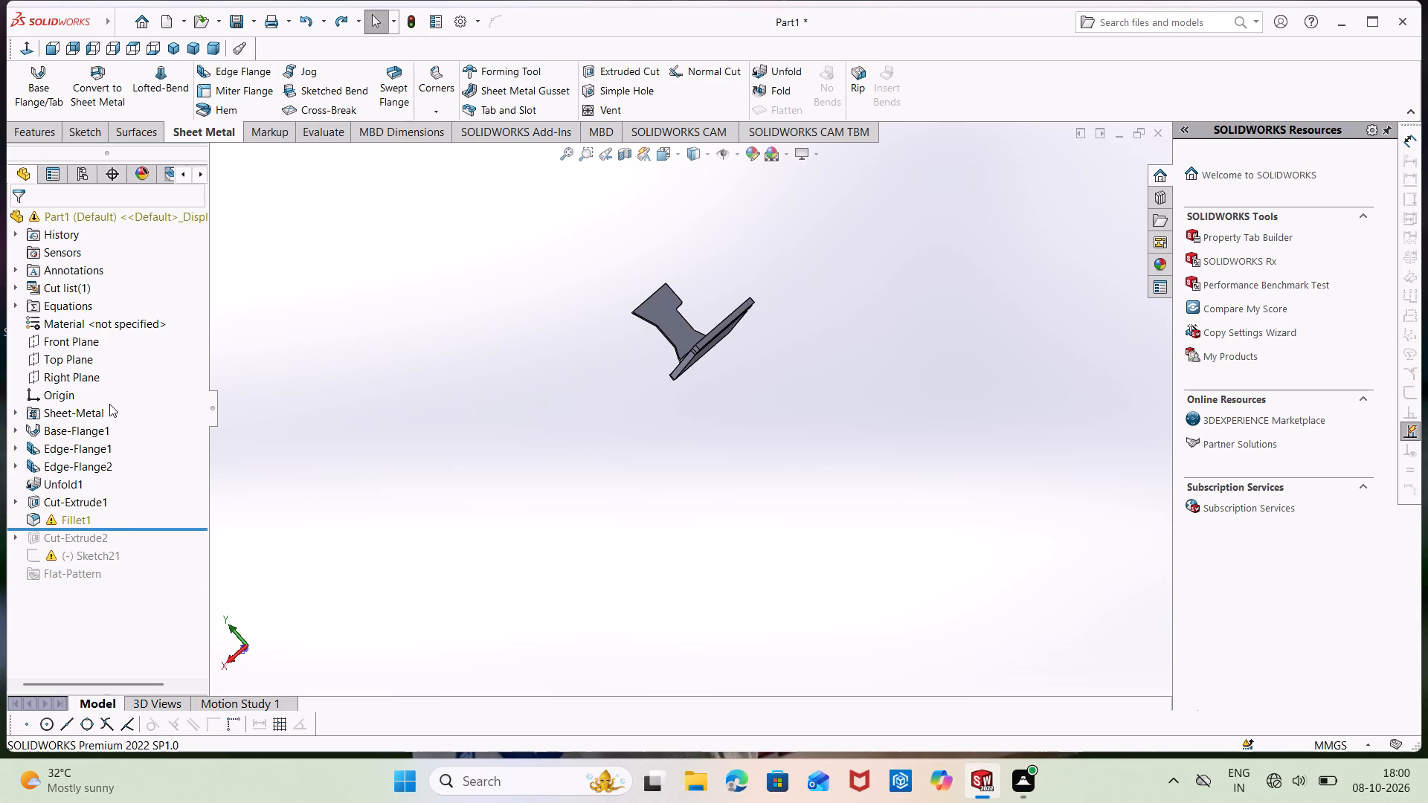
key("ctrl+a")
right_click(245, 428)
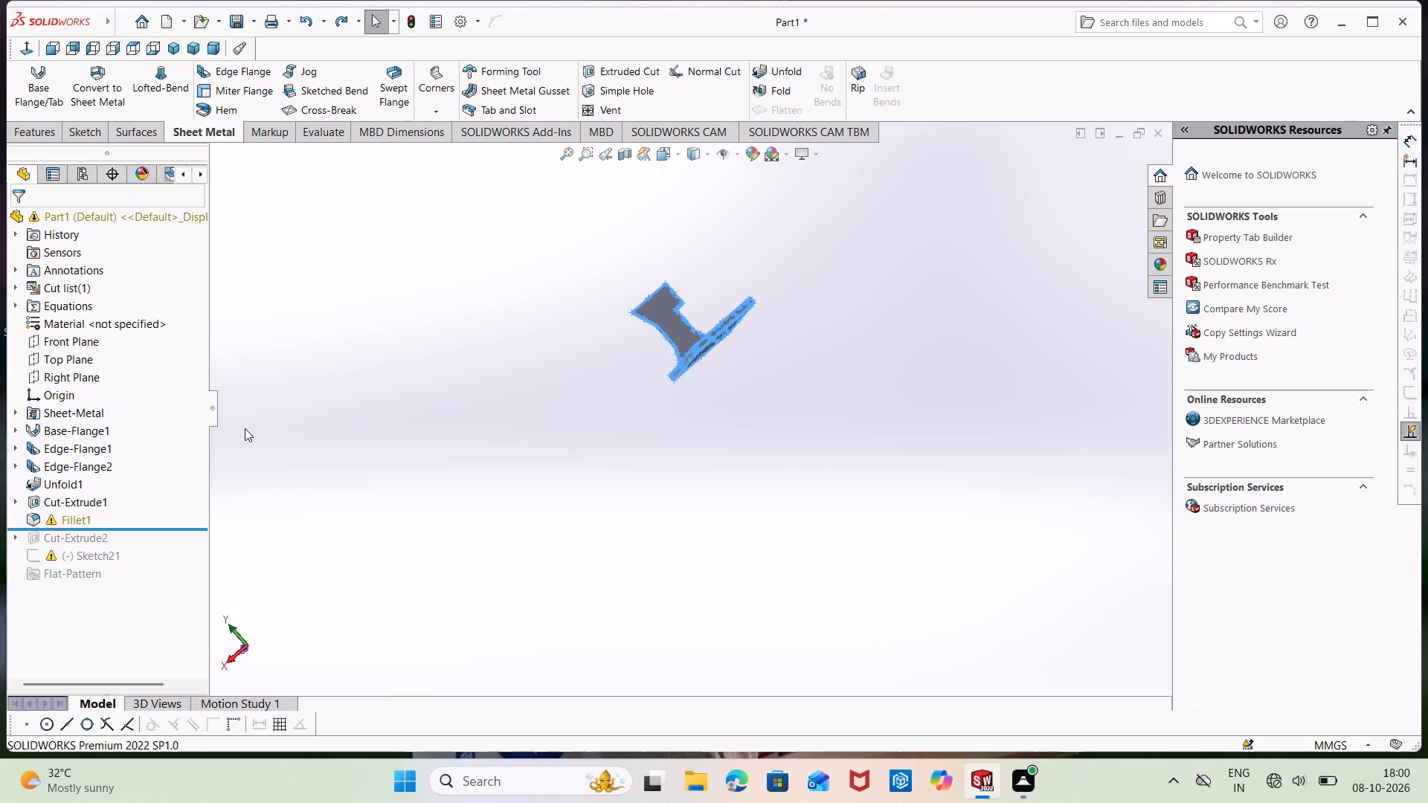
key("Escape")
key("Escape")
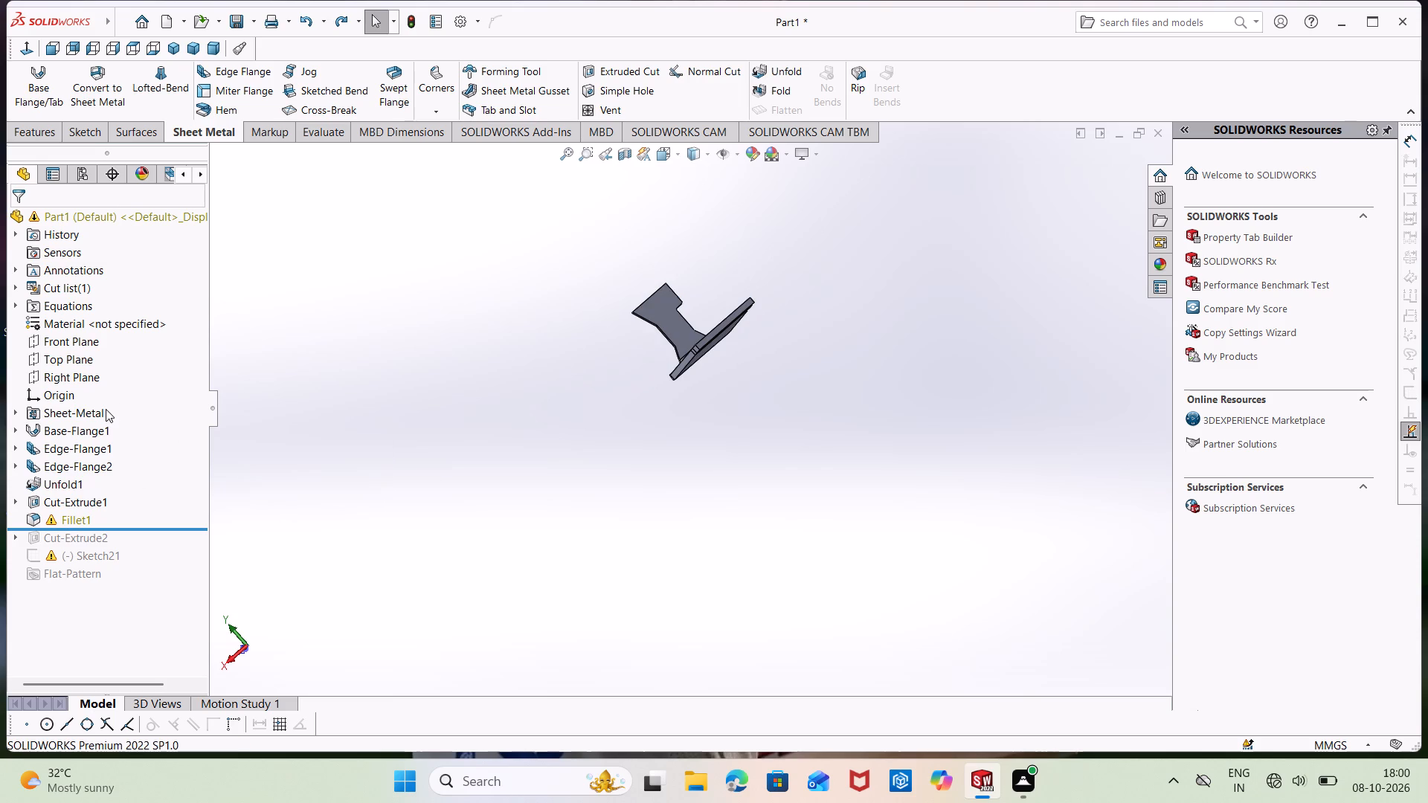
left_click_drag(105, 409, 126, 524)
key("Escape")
Delete all features from Sheet-Metal through Fillet1 together with their dependent items.
left_click_drag(143, 404, 145, 444)
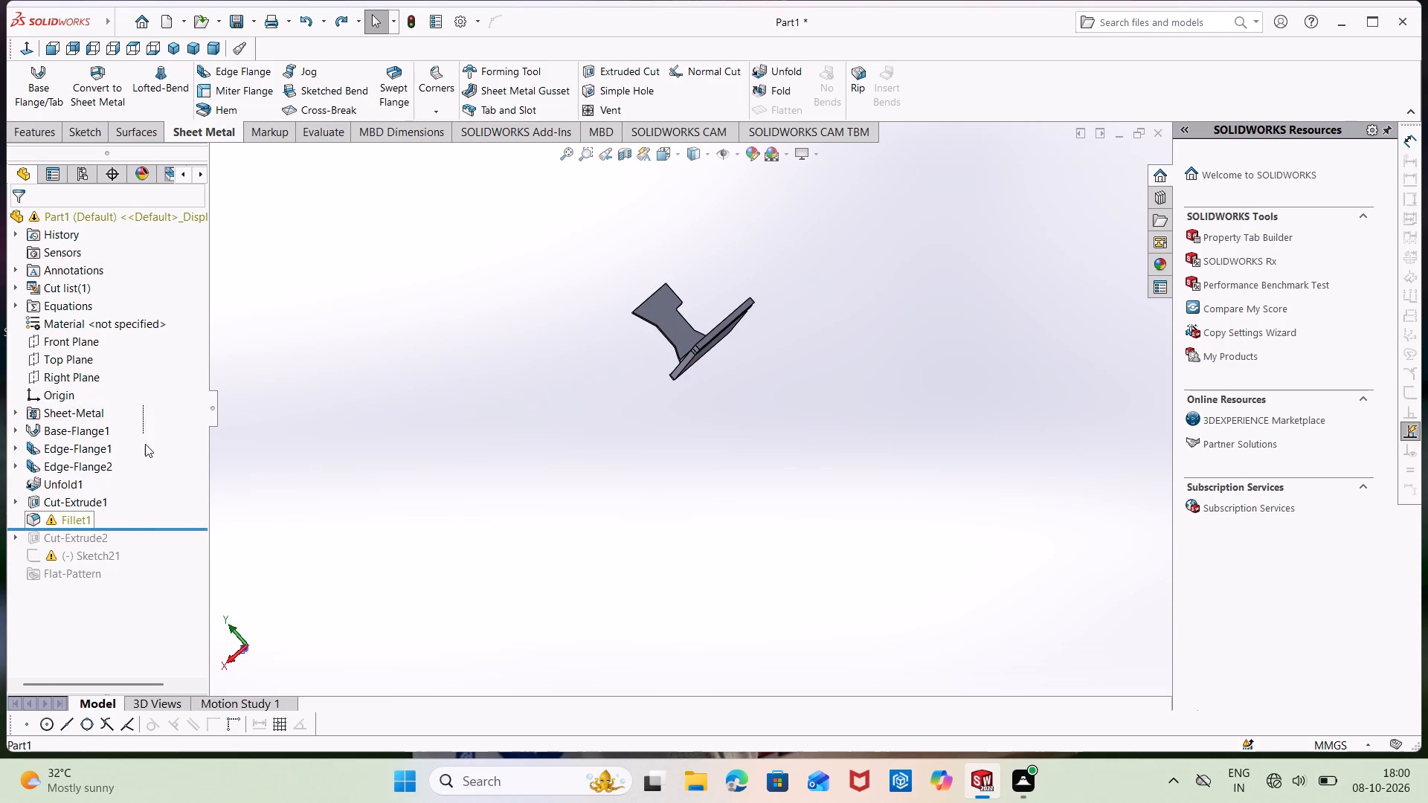
left_click_drag(145, 444, 158, 610)
right_click(388, 507)
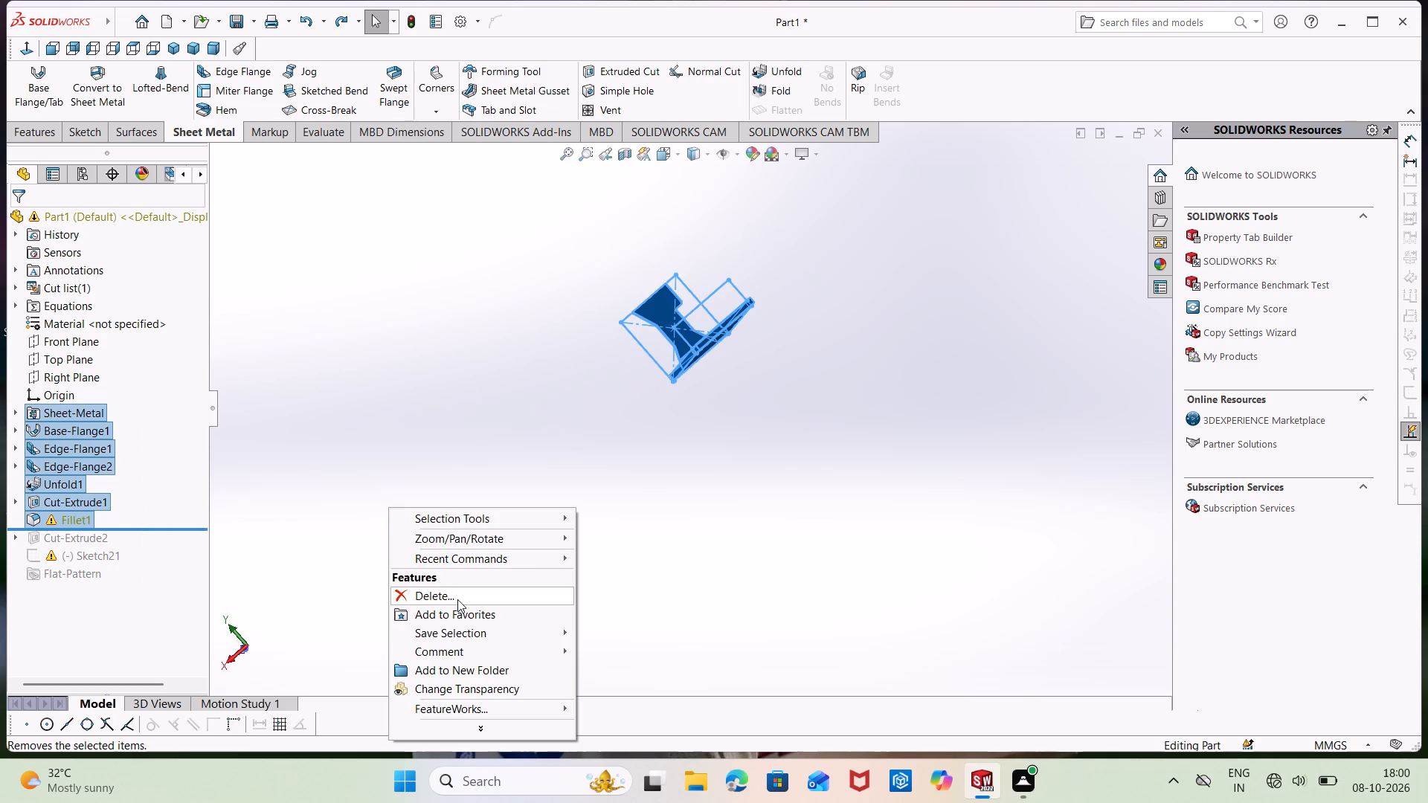
left_click(457, 599)
left_click(824, 282)
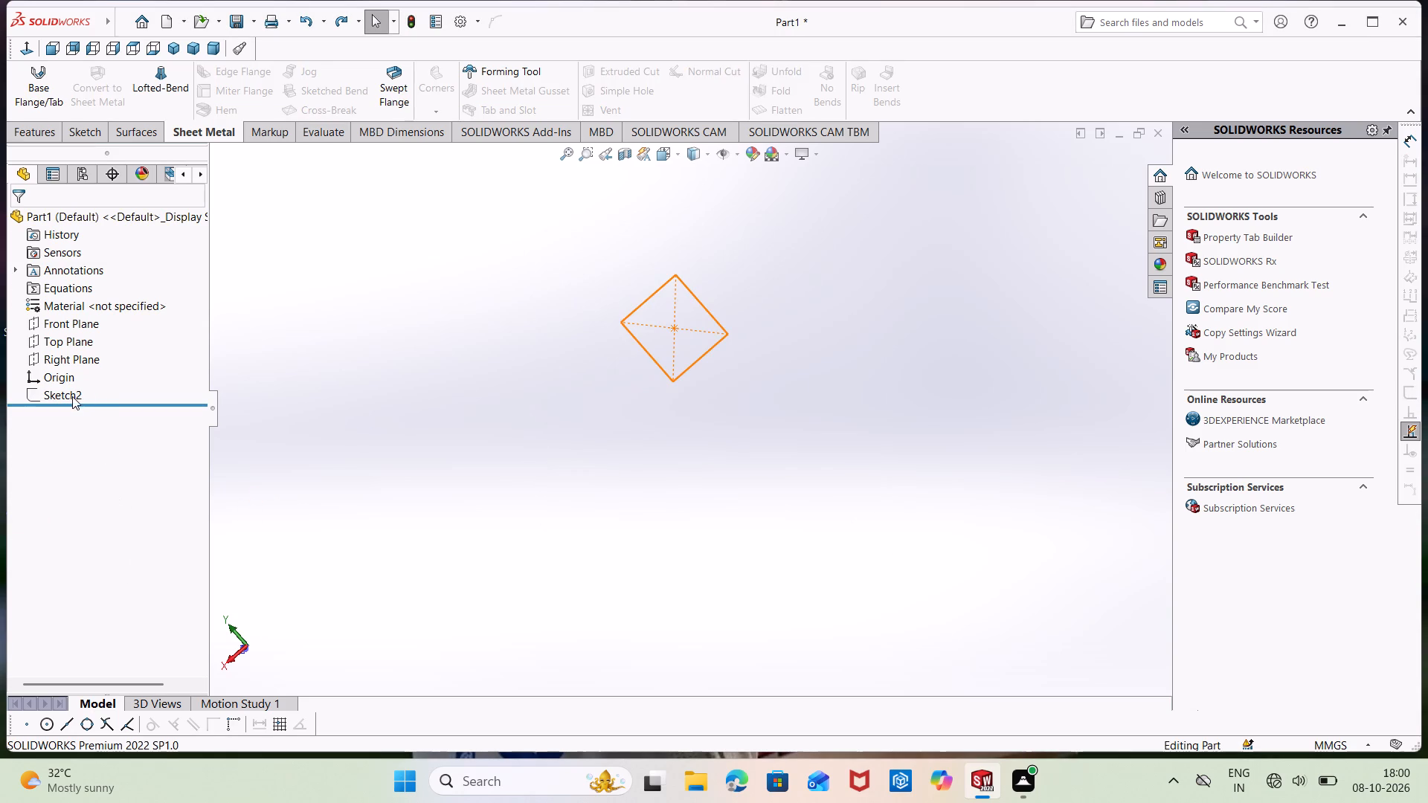
Delete the leftover base sketch, Sketch2, from the feature tree.
right_click(72, 396)
left_click(115, 502)
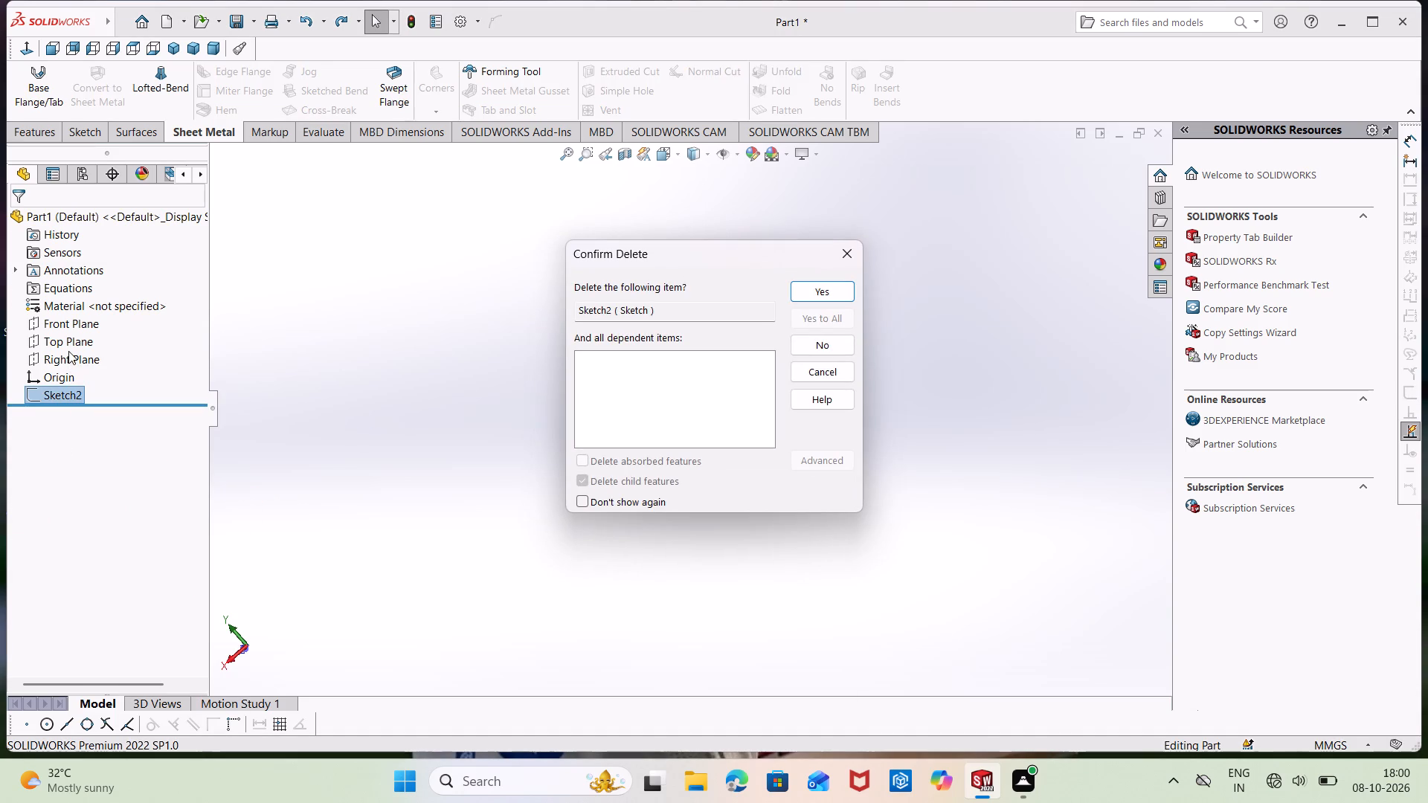
left_click(820, 280)
left_click(820, 286)
Start a new sketch on the Front Plane of the emptied part.
right_click(40, 318)
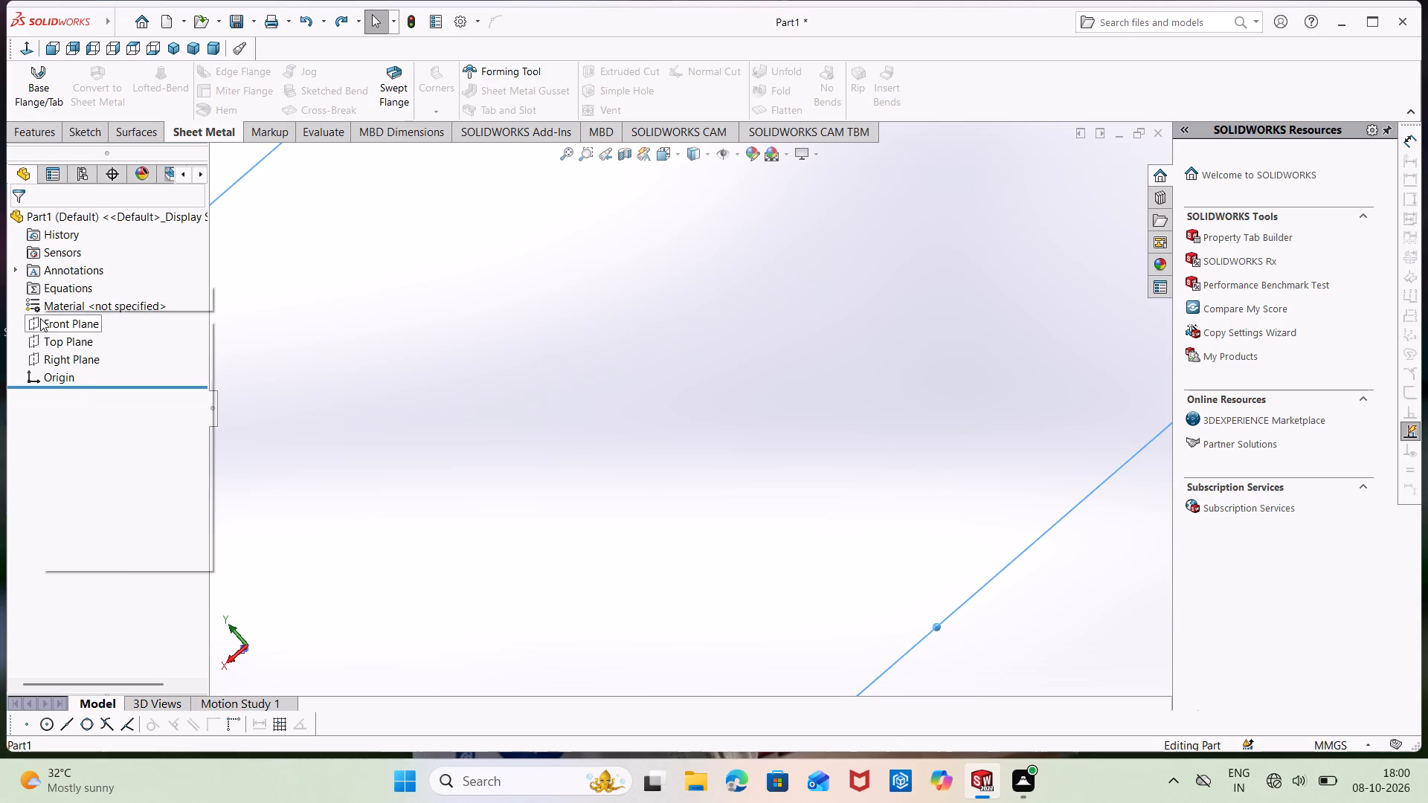
left_click(54, 298)
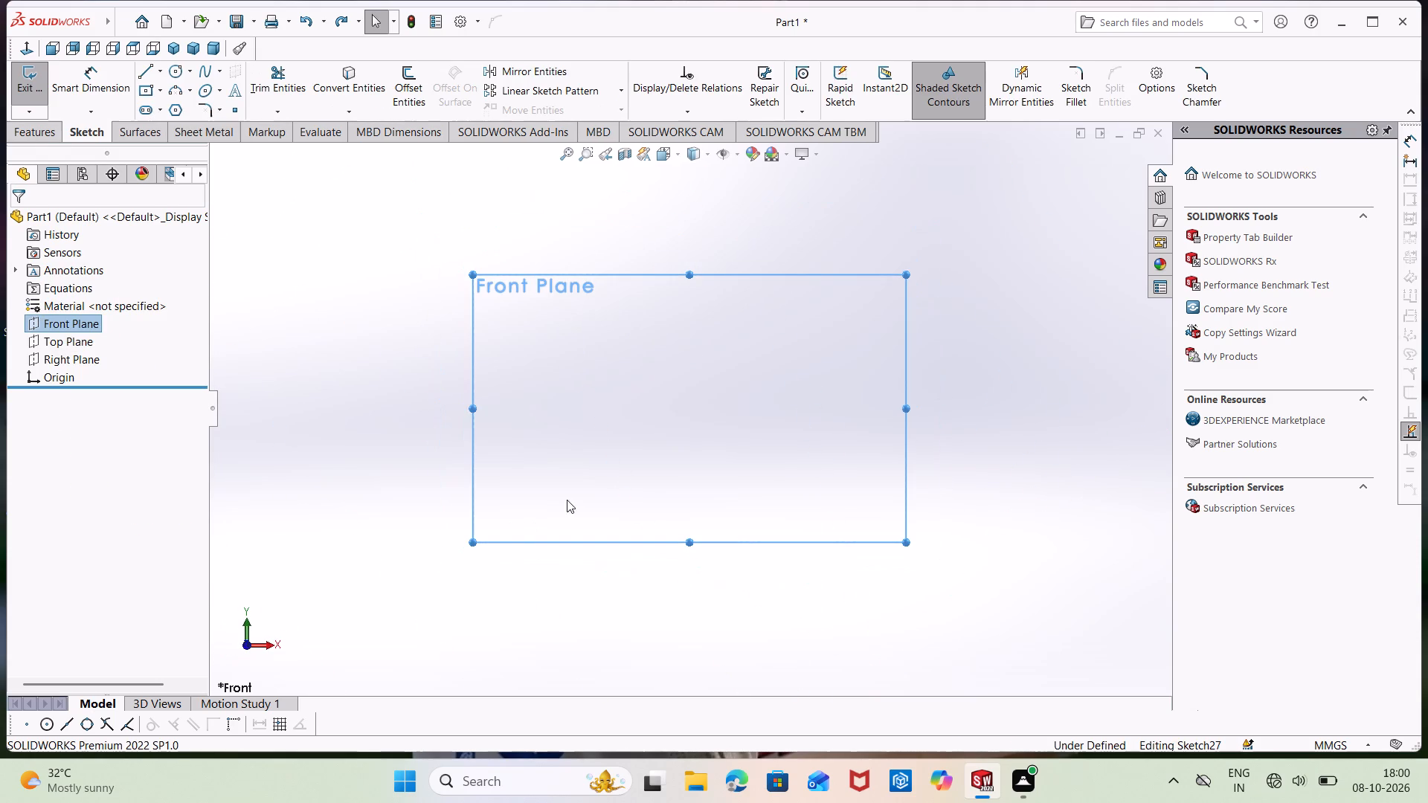
left_click(381, 396)
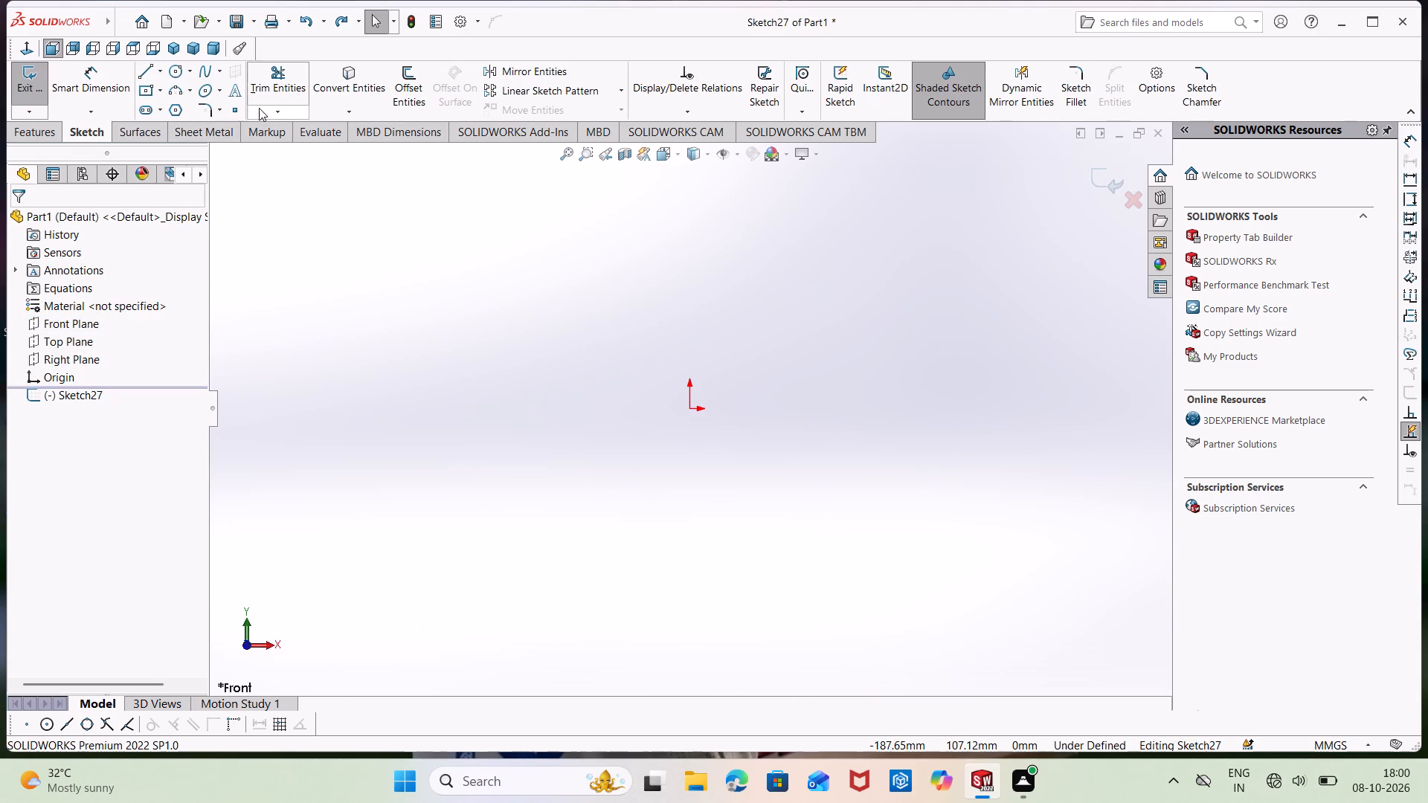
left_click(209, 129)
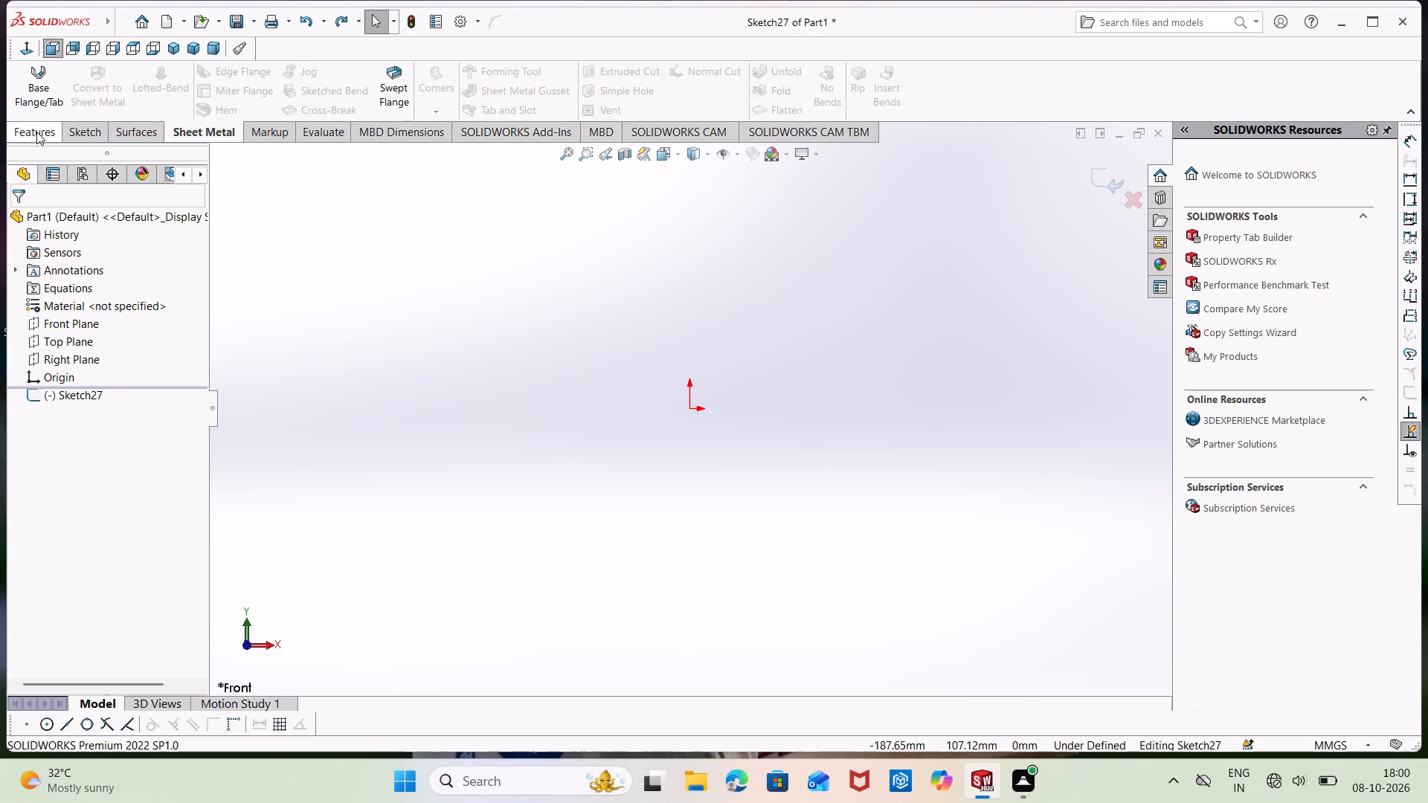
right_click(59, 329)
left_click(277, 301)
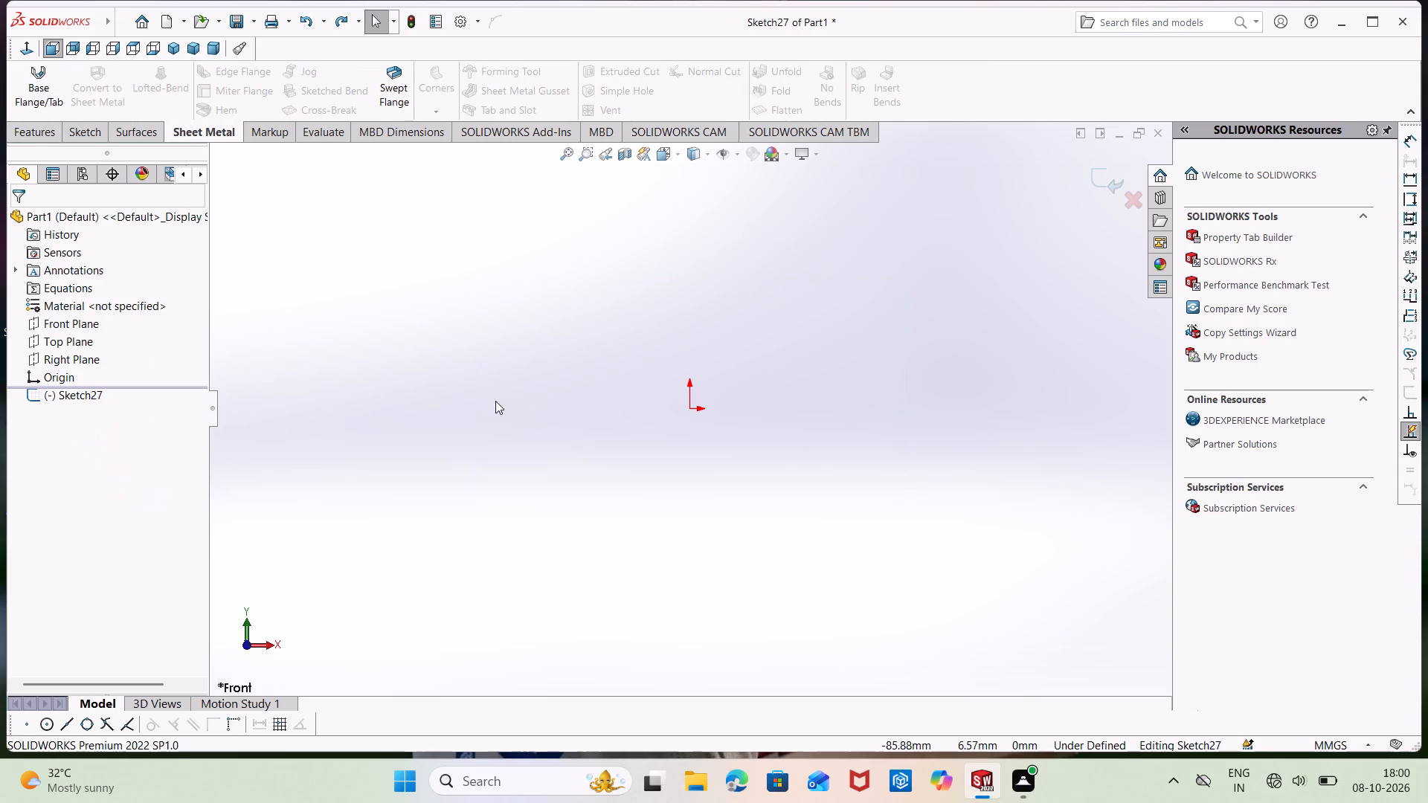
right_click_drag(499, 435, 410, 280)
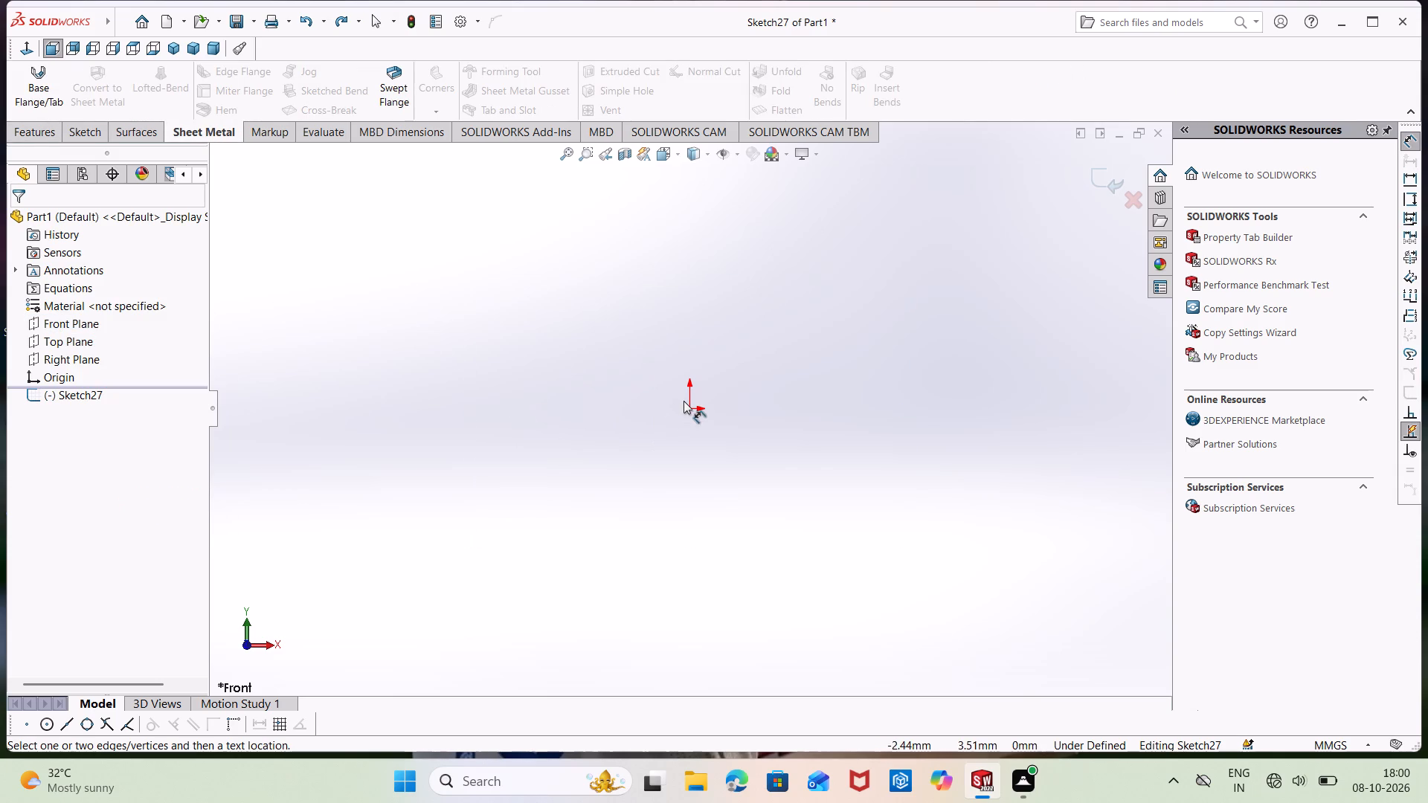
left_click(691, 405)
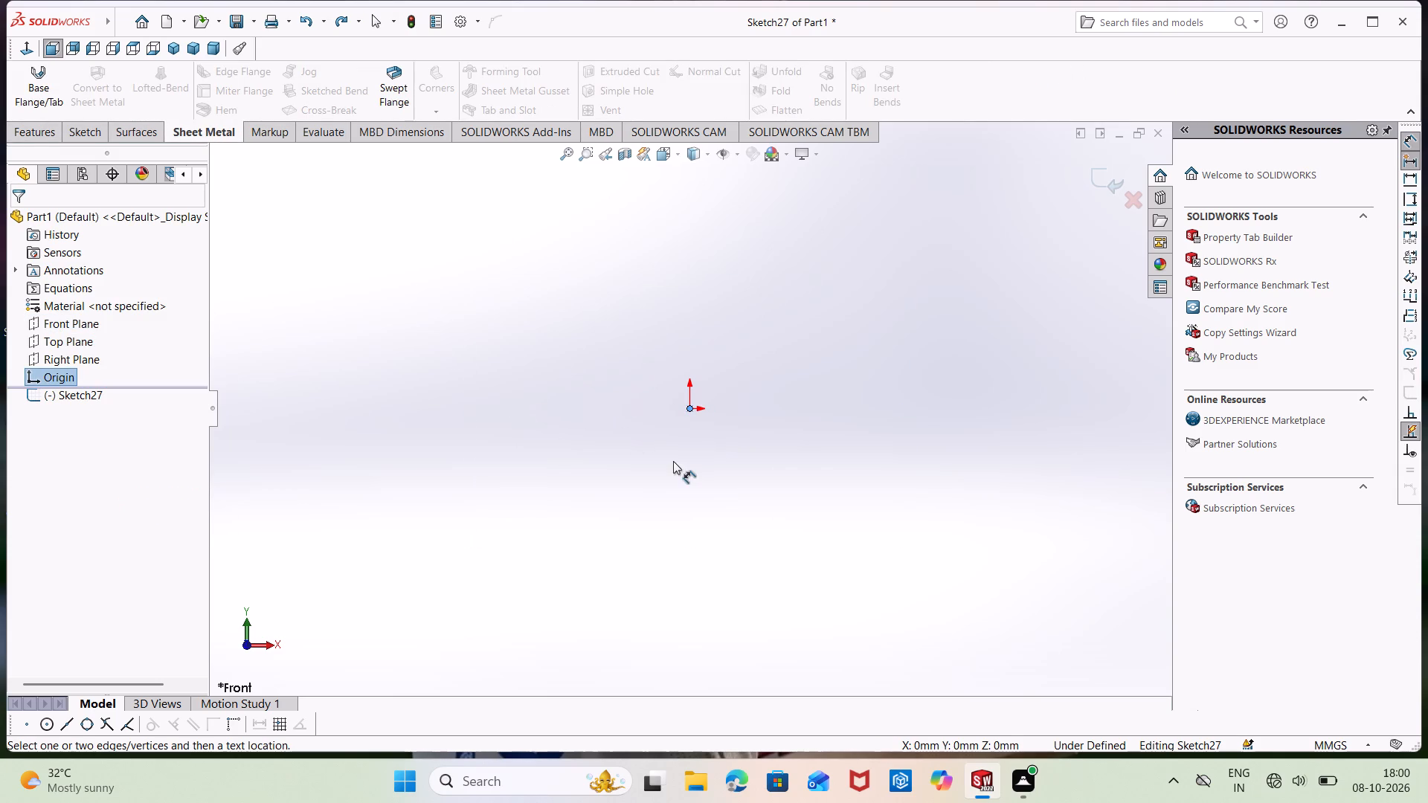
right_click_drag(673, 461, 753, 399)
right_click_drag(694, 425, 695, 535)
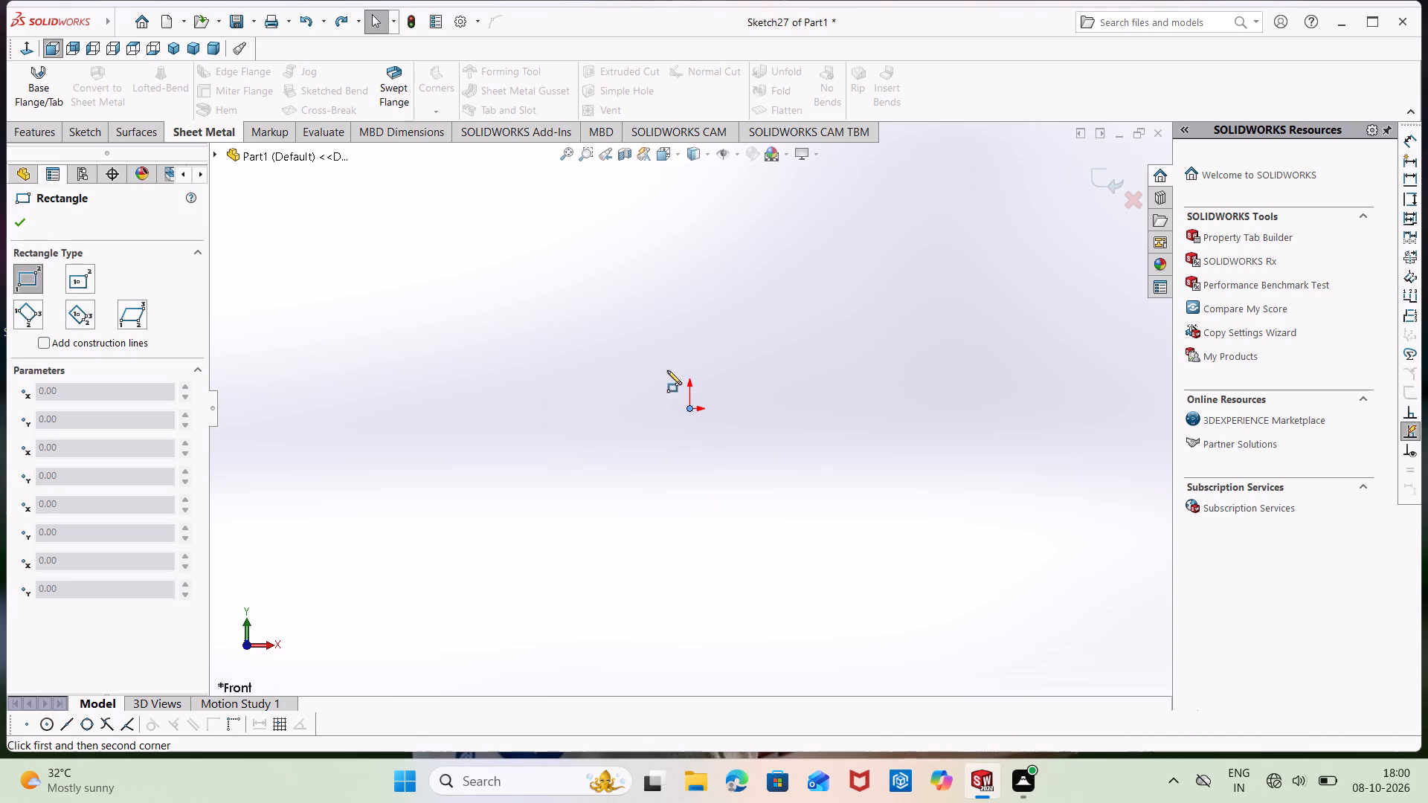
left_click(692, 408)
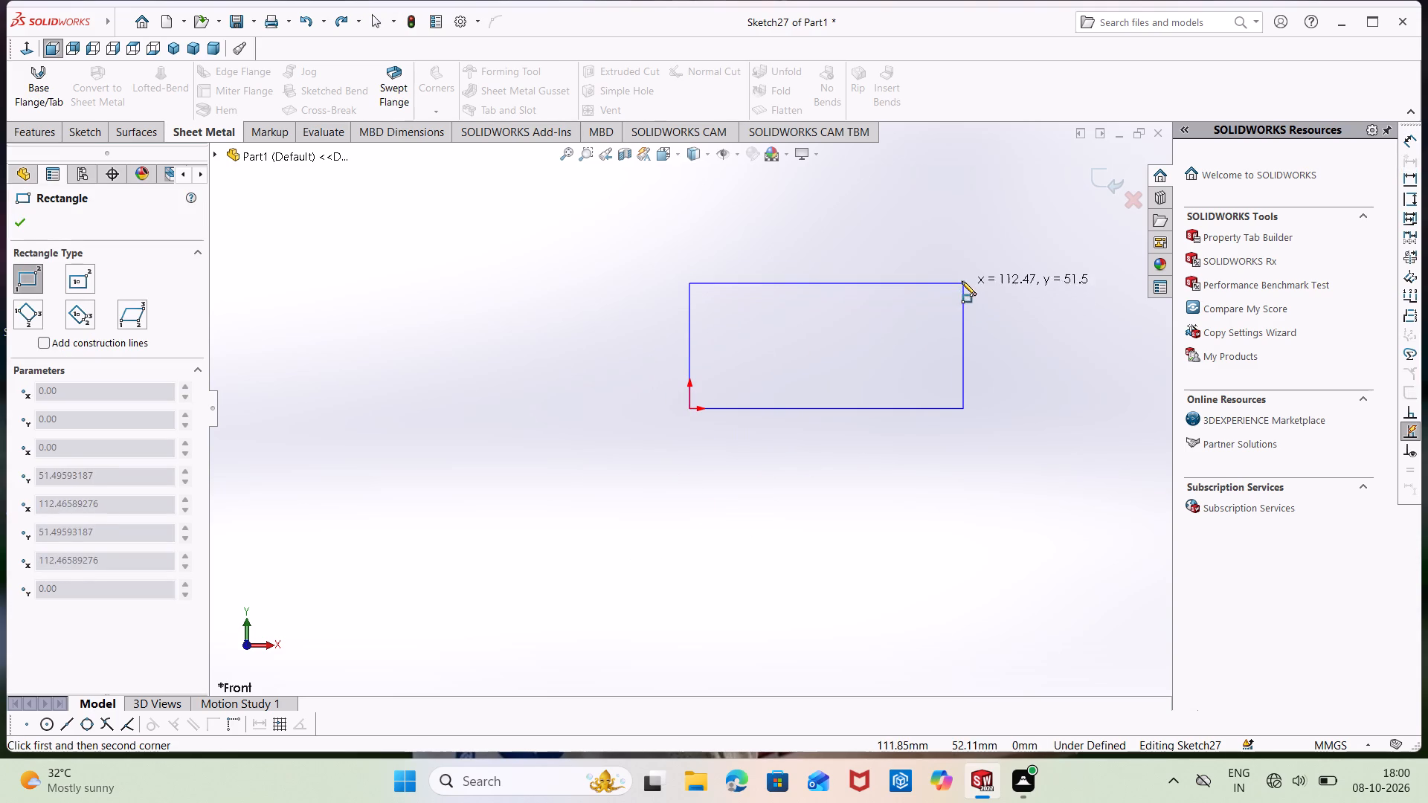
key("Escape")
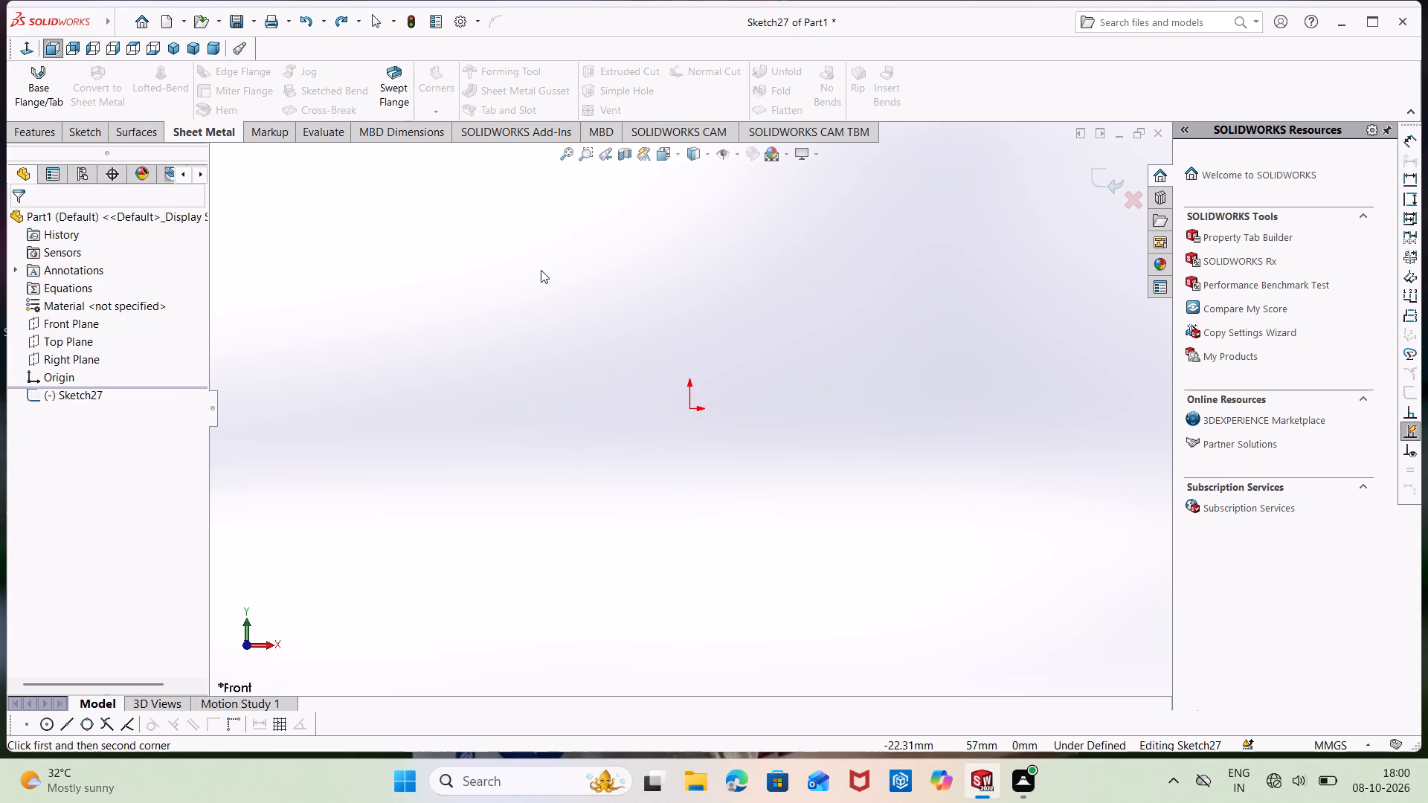
Sketch a center rectangle about 137 by 127 mm, centred on the origin.
left_click(78, 135)
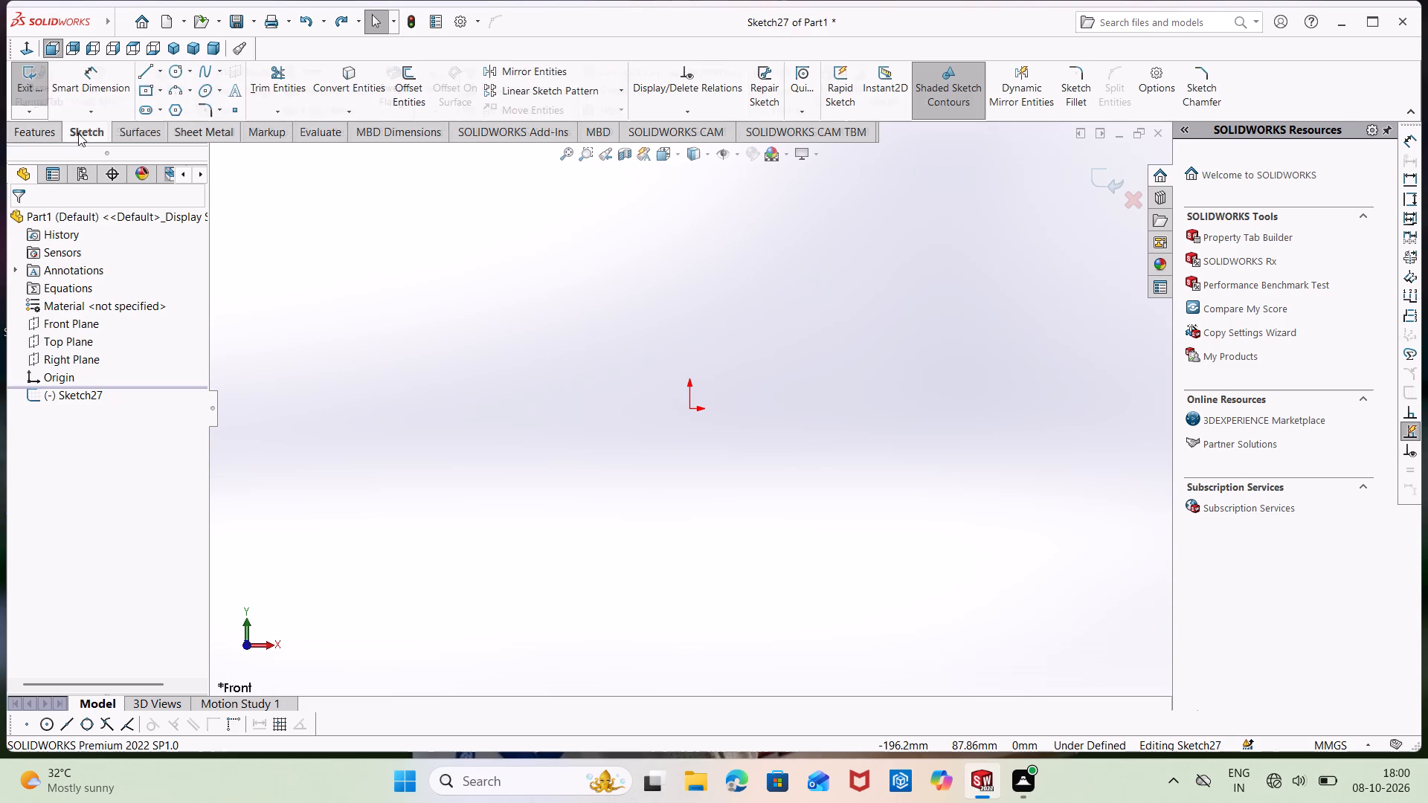
left_click(149, 86)
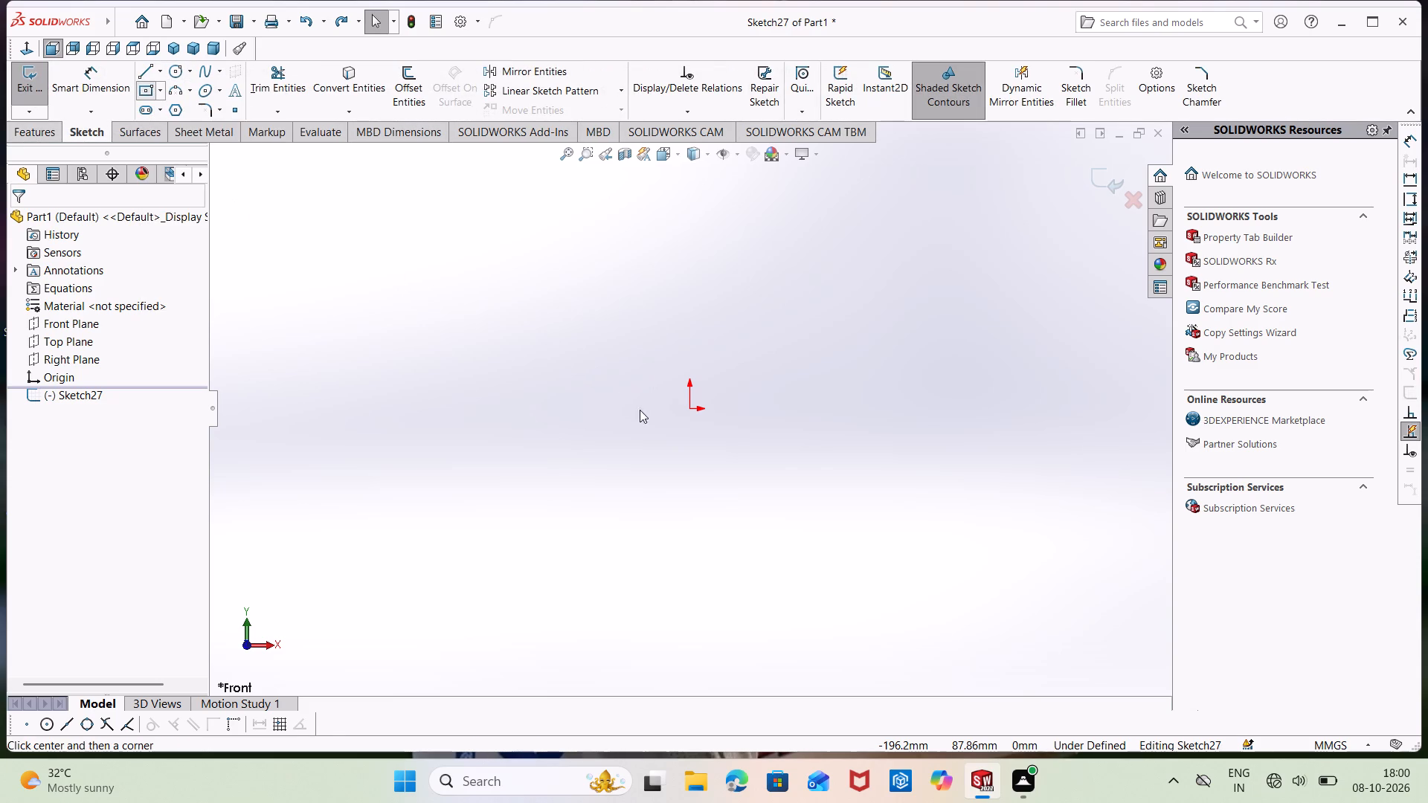
left_click(689, 410)
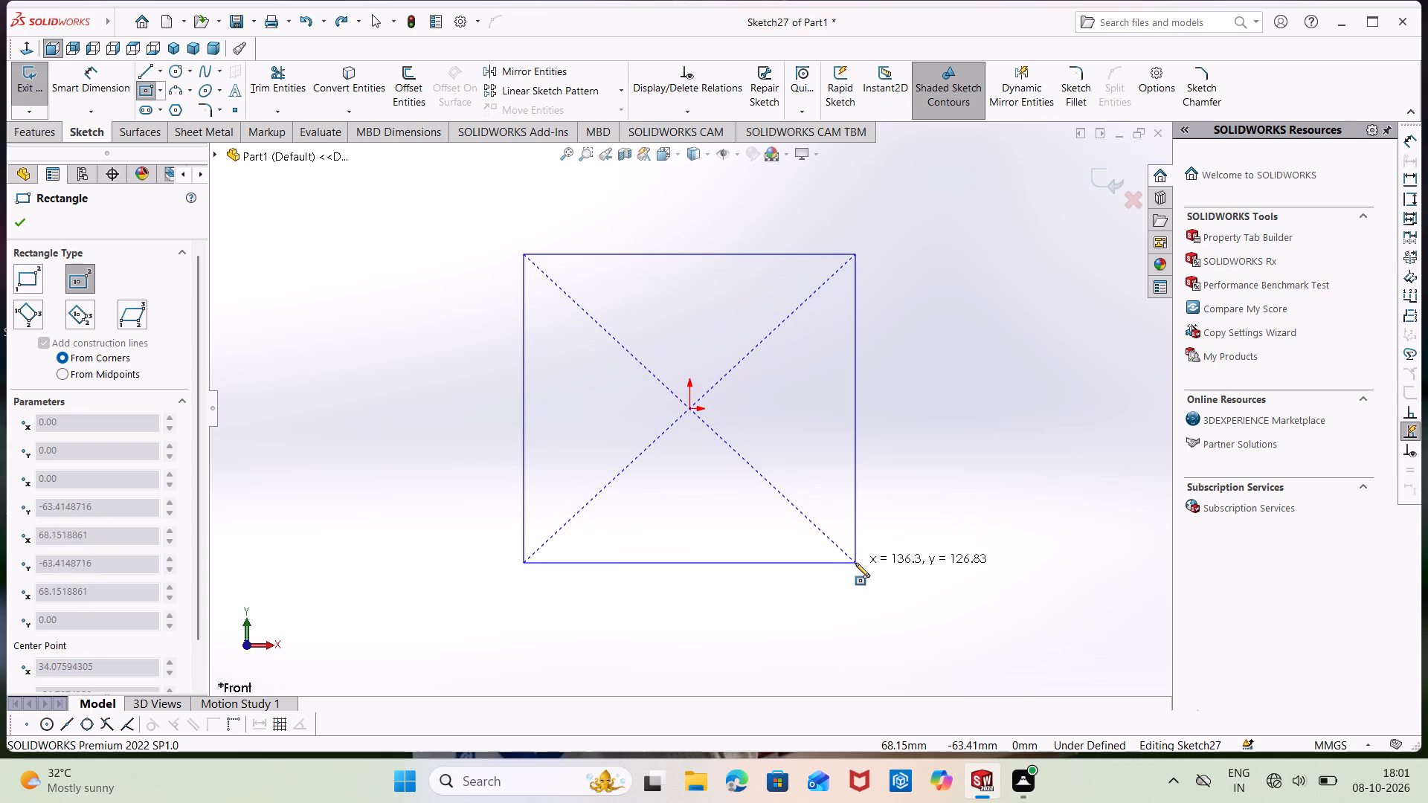
left_click(856, 563)
Dimension the center rectangle to 10.20 mm wide and 10.92 mm high.
right_click_drag(962, 512, 940, 331)
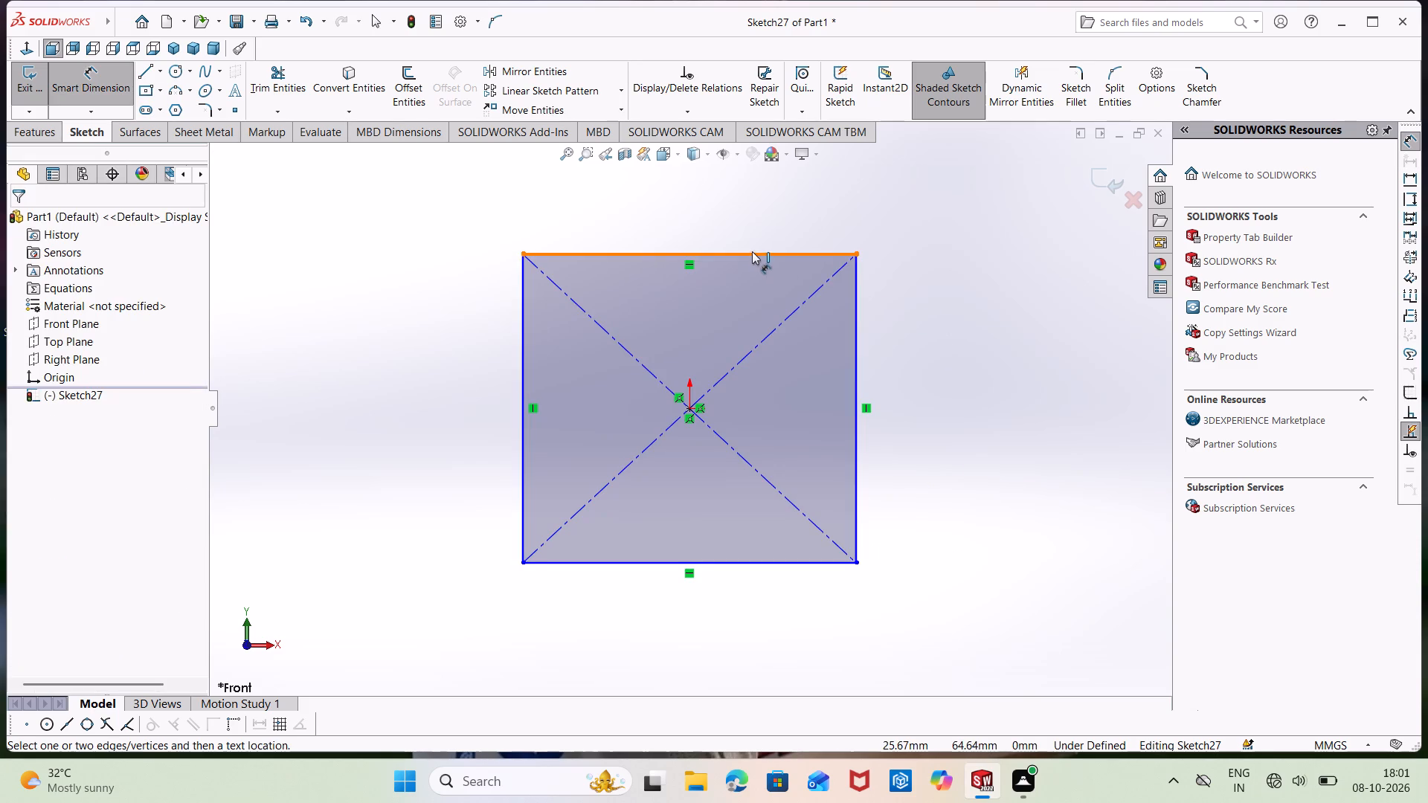
left_click(752, 251)
left_click(740, 208)
key("BackSpace")
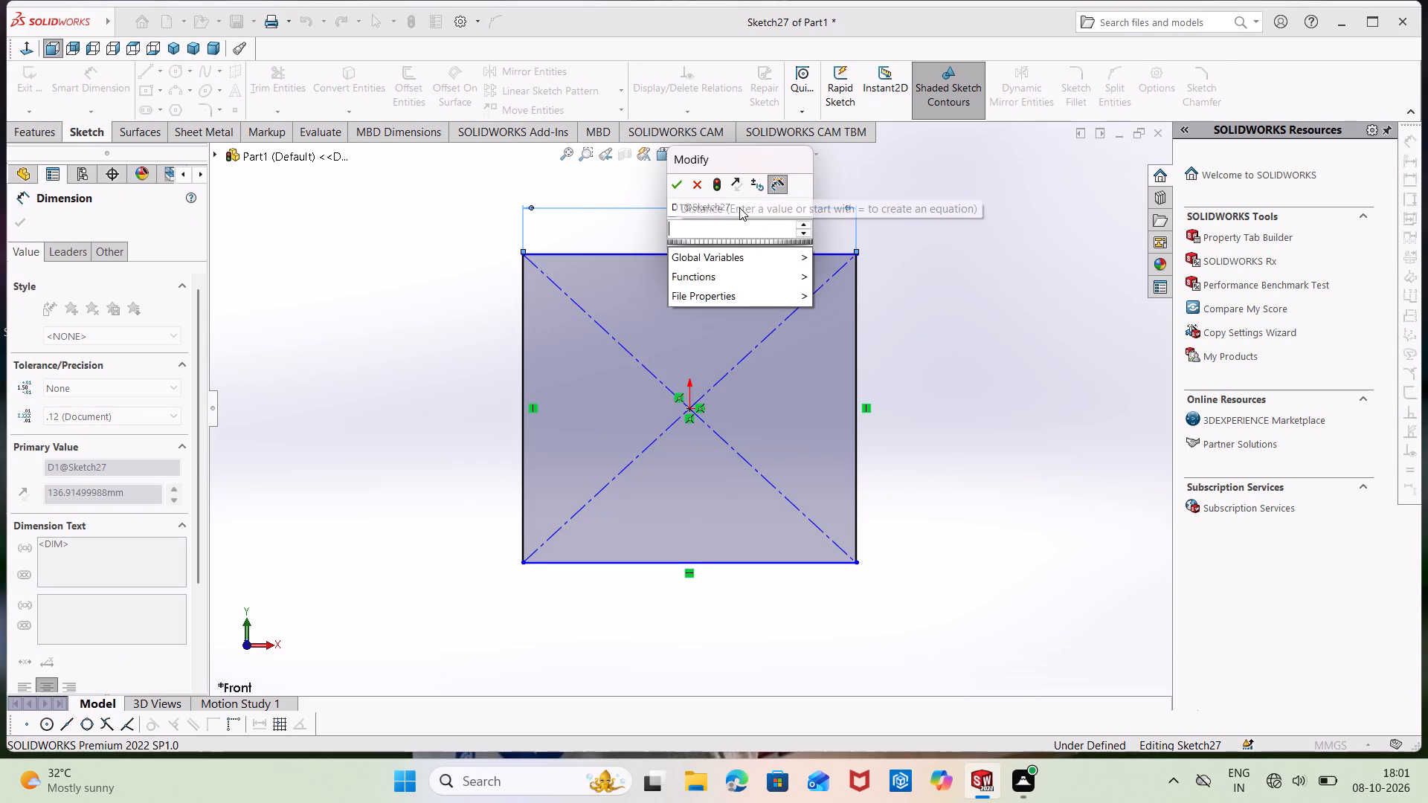
type("10")
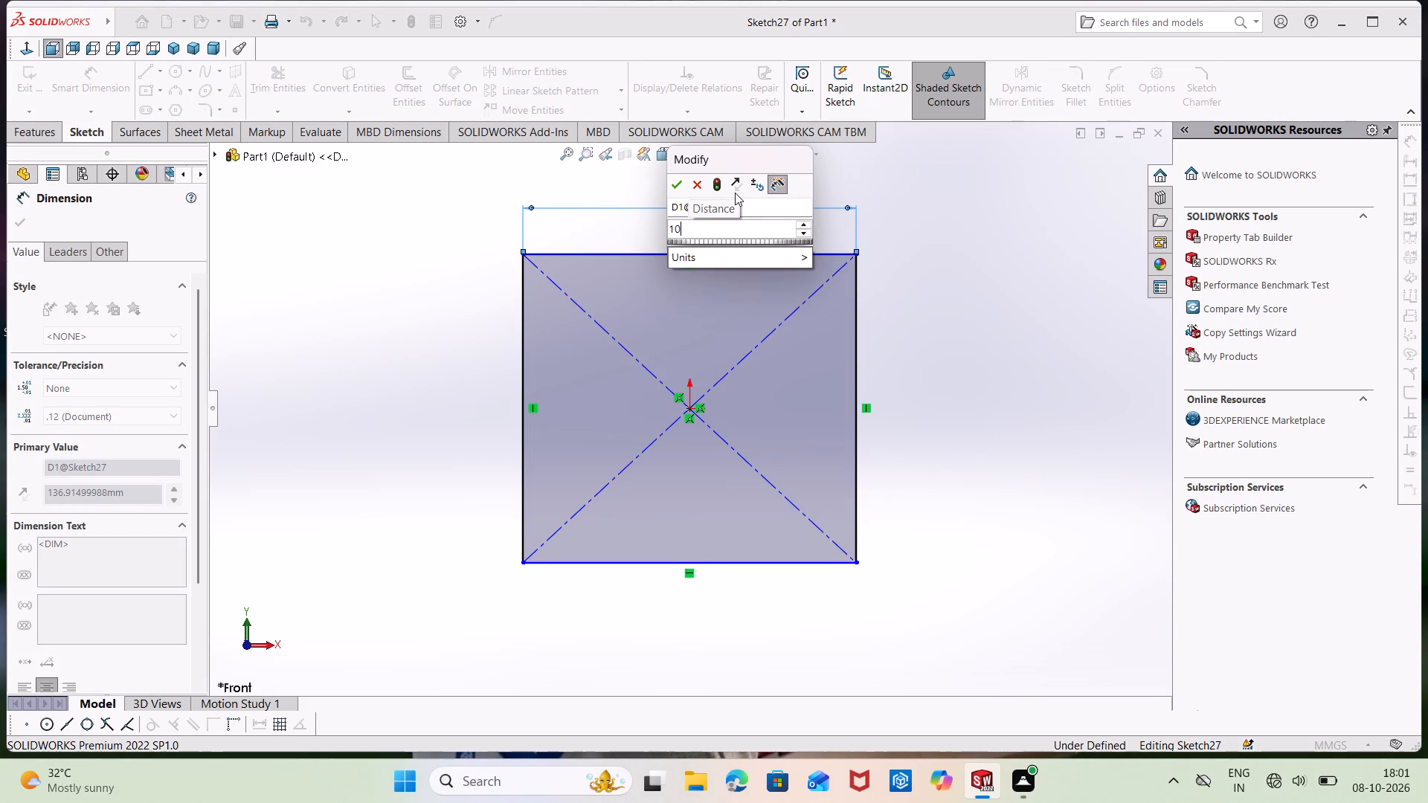
type(".2")
key("Return")
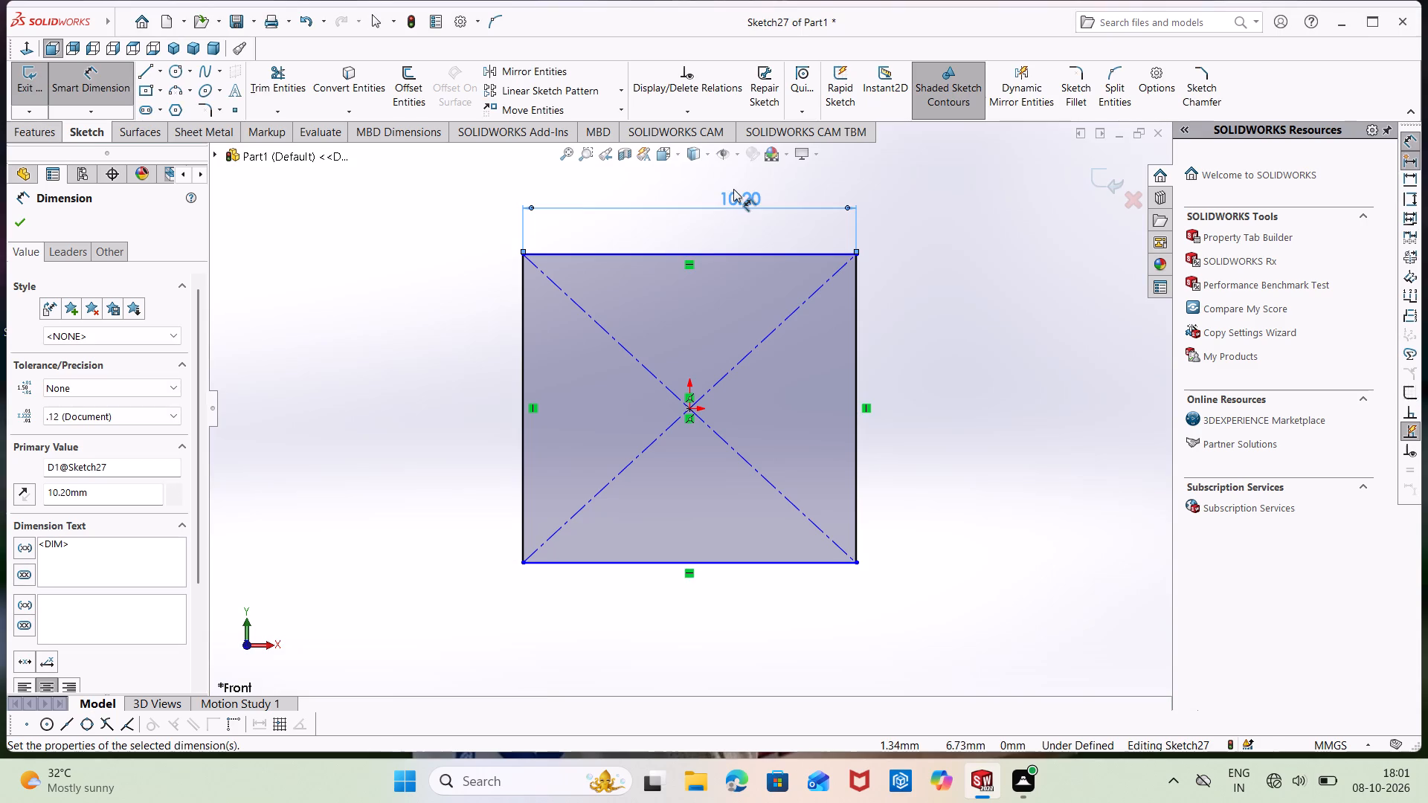
left_click(855, 343)
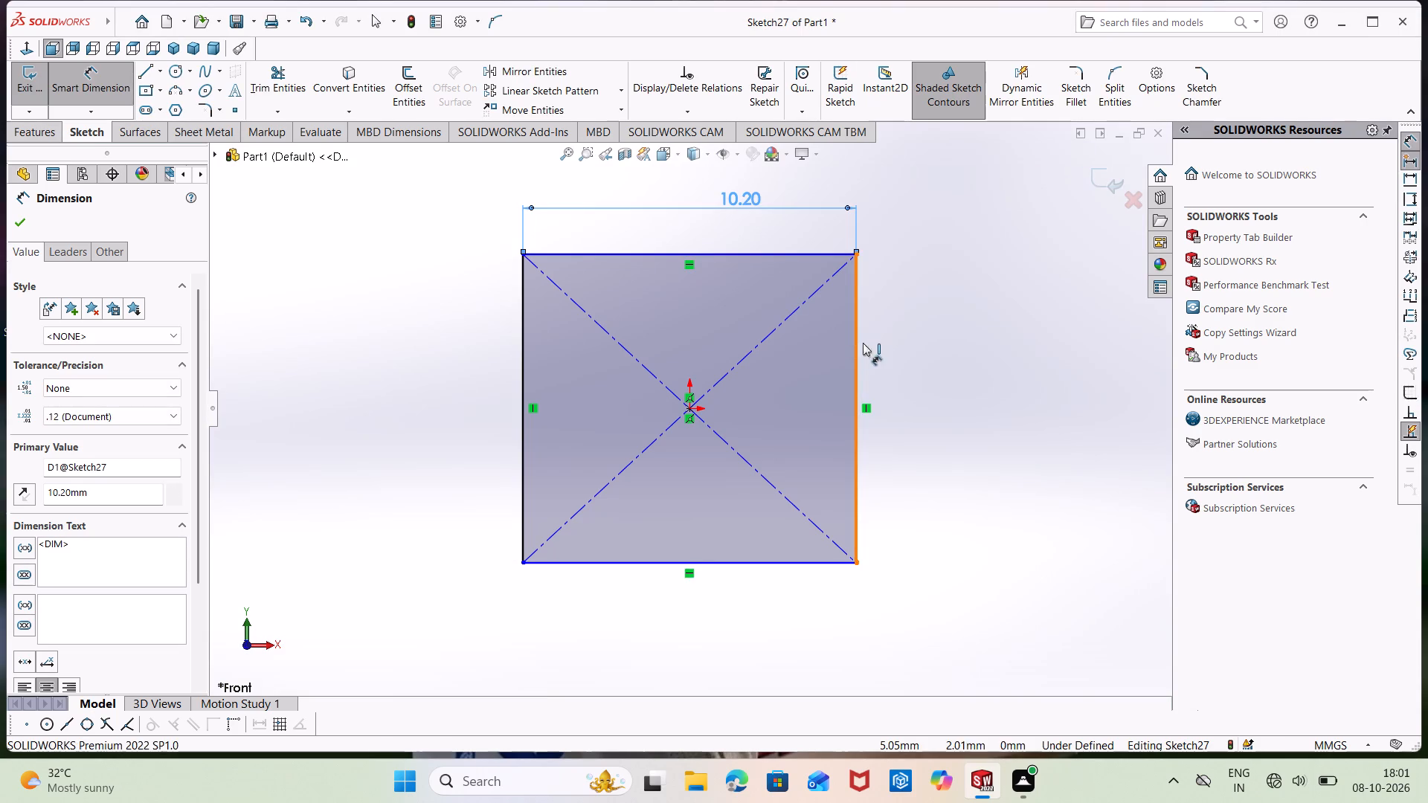
left_click(971, 411)
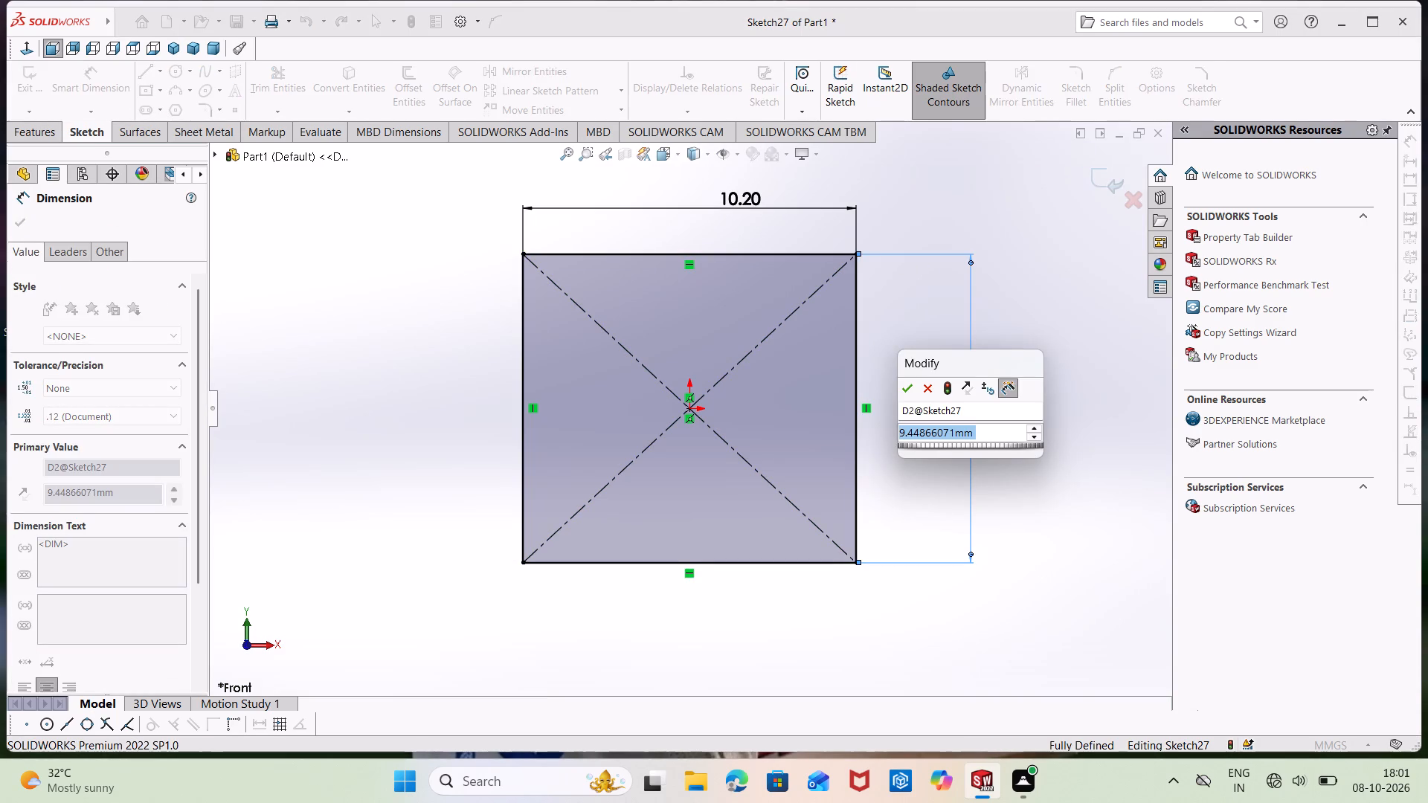
key("BackSpace")
type("10.92")
key("Return")
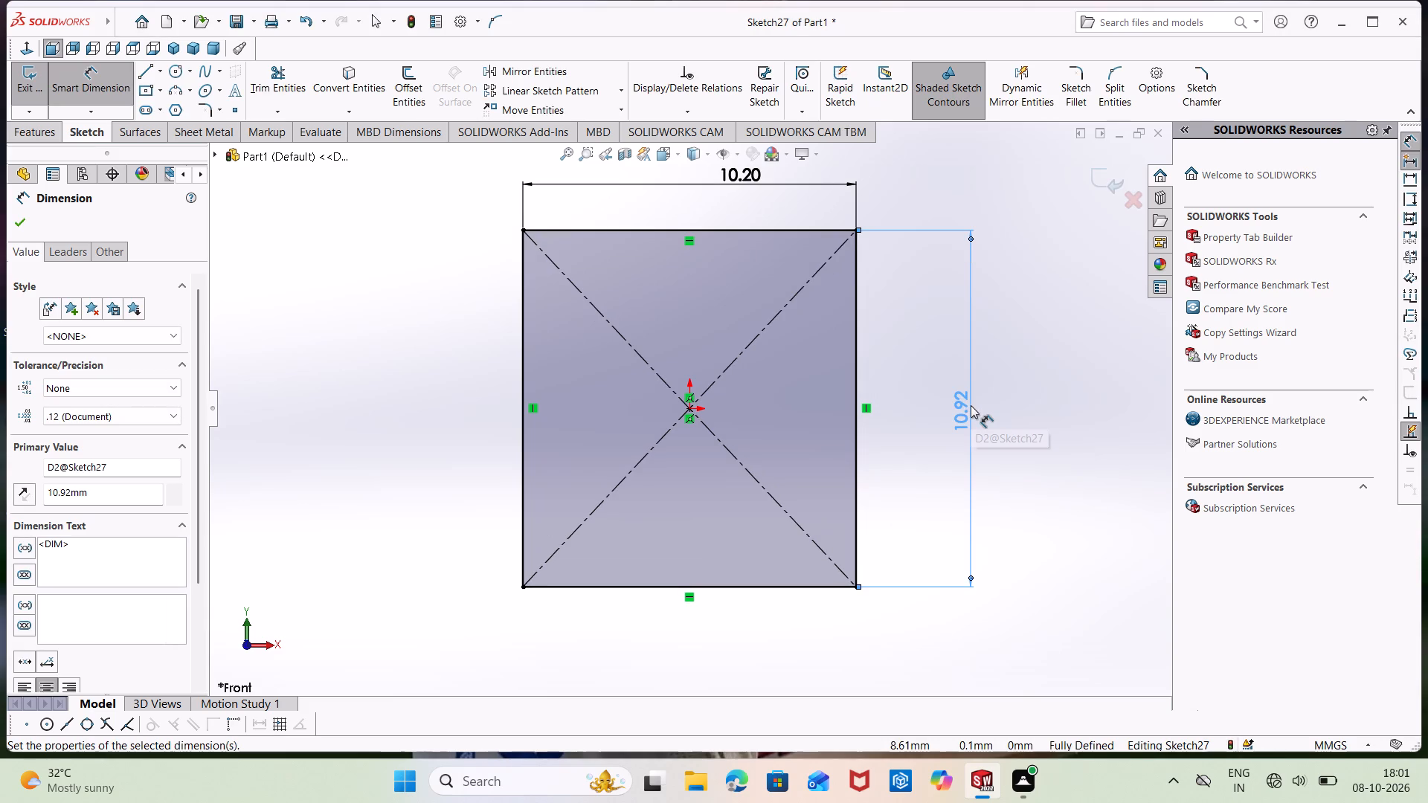
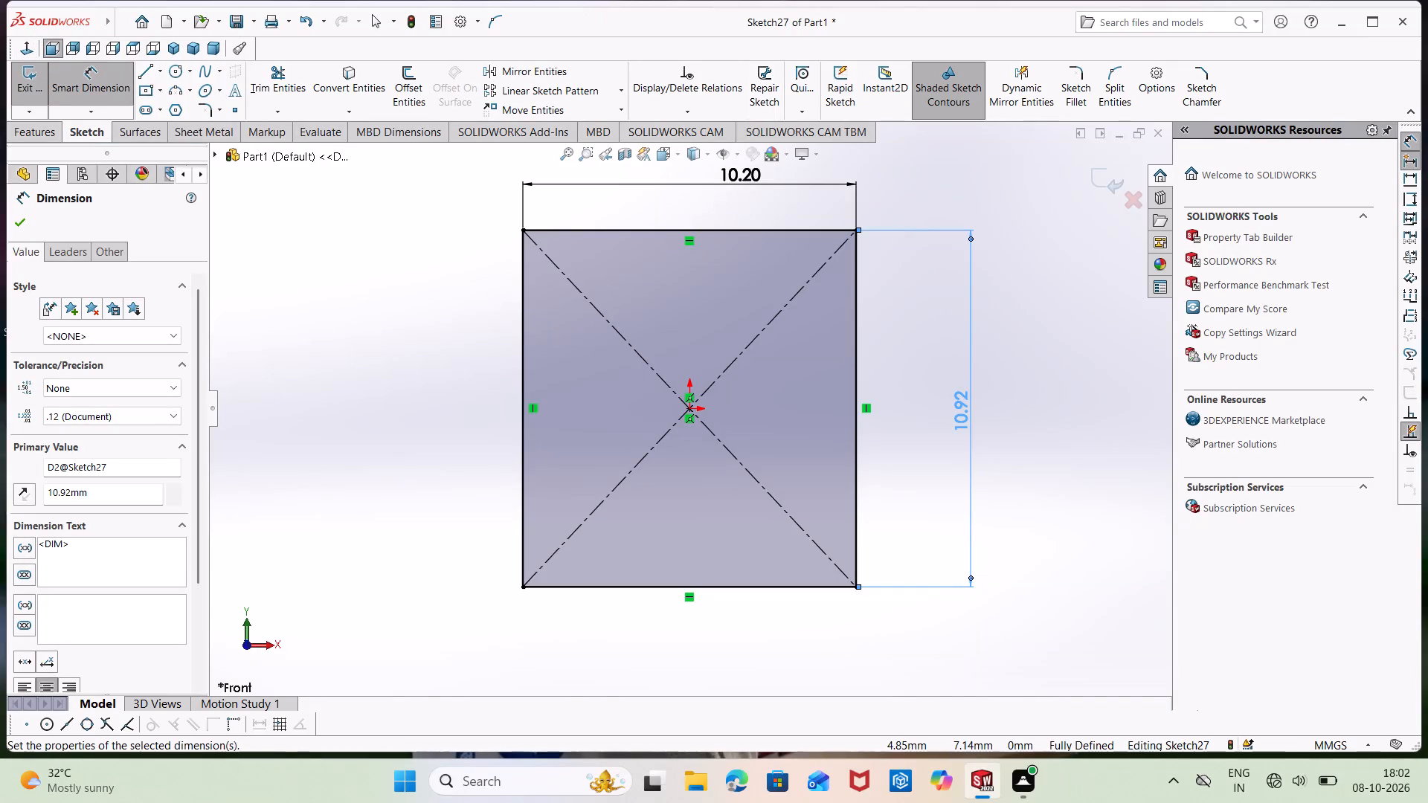
Create a 0.90 mm thick sheet metal base flange from the dimensioned rectangle.
left_click(196, 128)
left_click(46, 73)
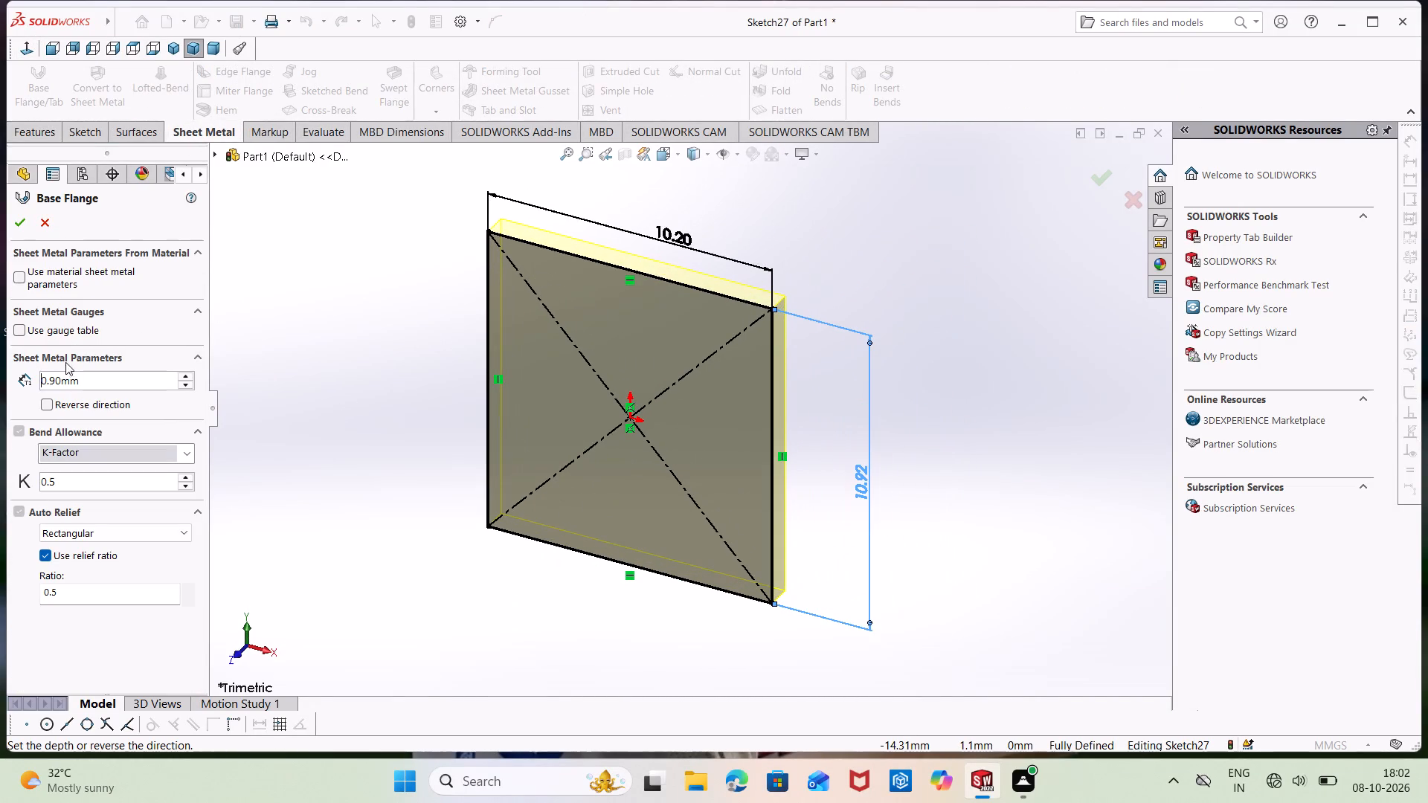
left_click(22, 217)
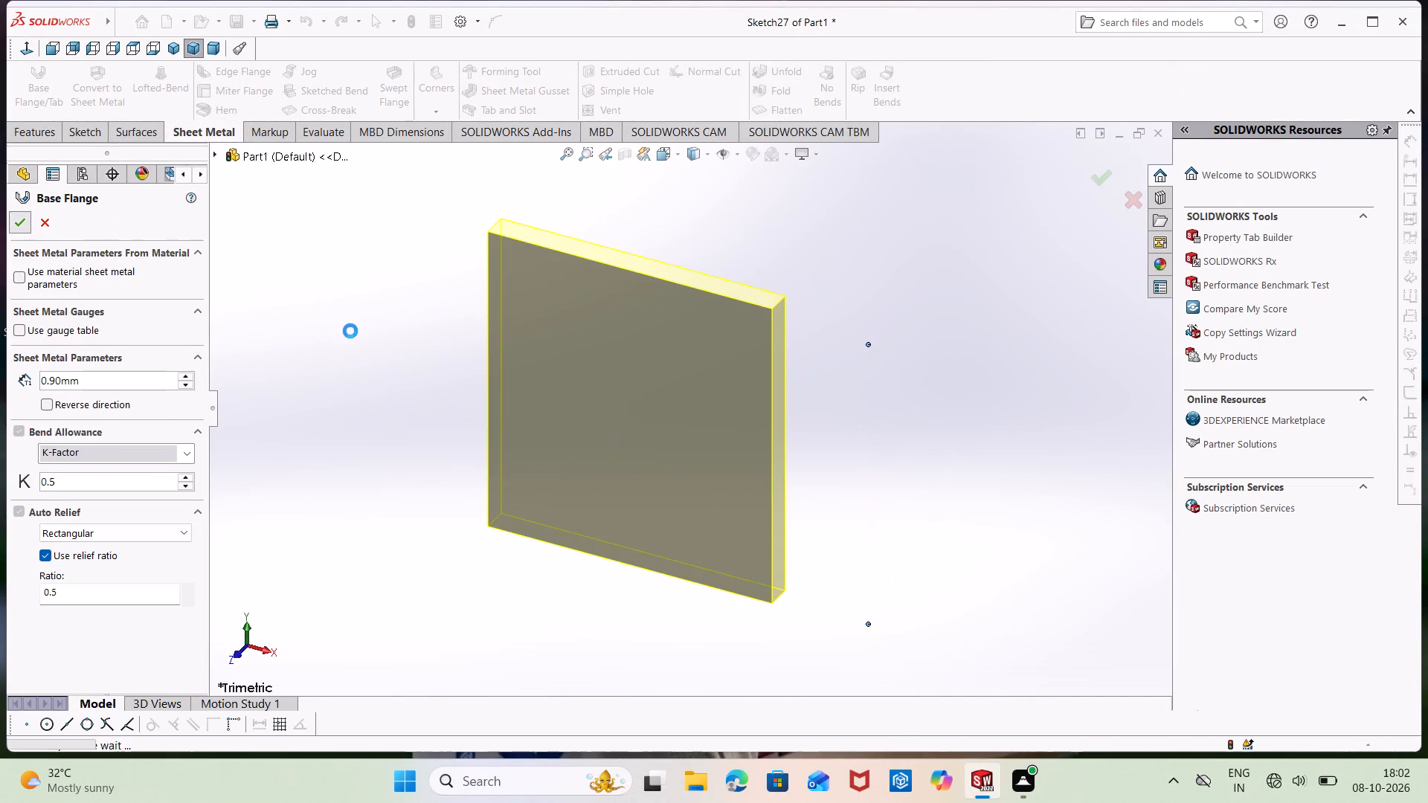
left_click(350, 331)
Add a 90° edge flange on the plate's bottom 10.20 mm edge, with a blind length of 1.92+21.65+3.35 mm.
middle_click_drag(302, 257, 408, 315)
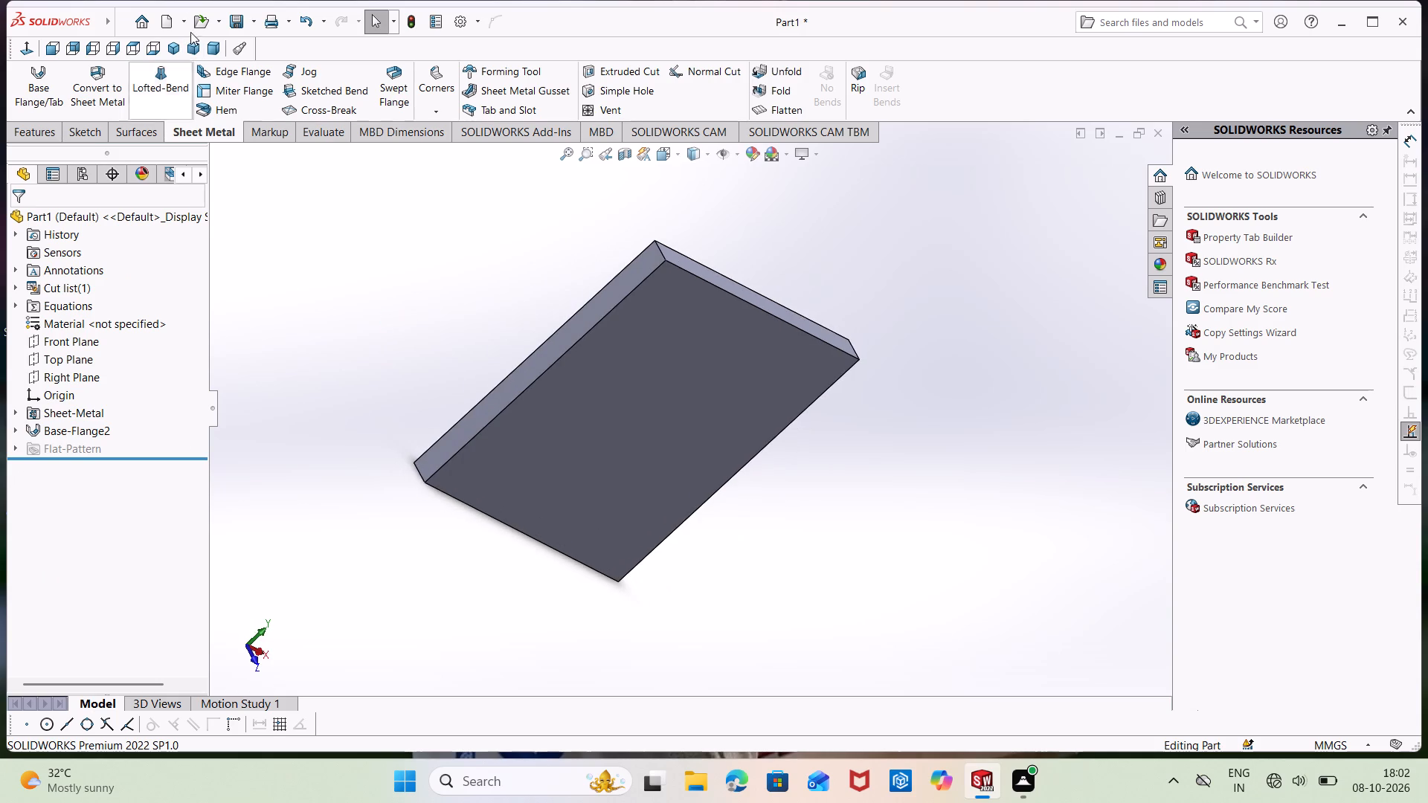
left_click(245, 72)
scroll(835, 401, "up", 2)
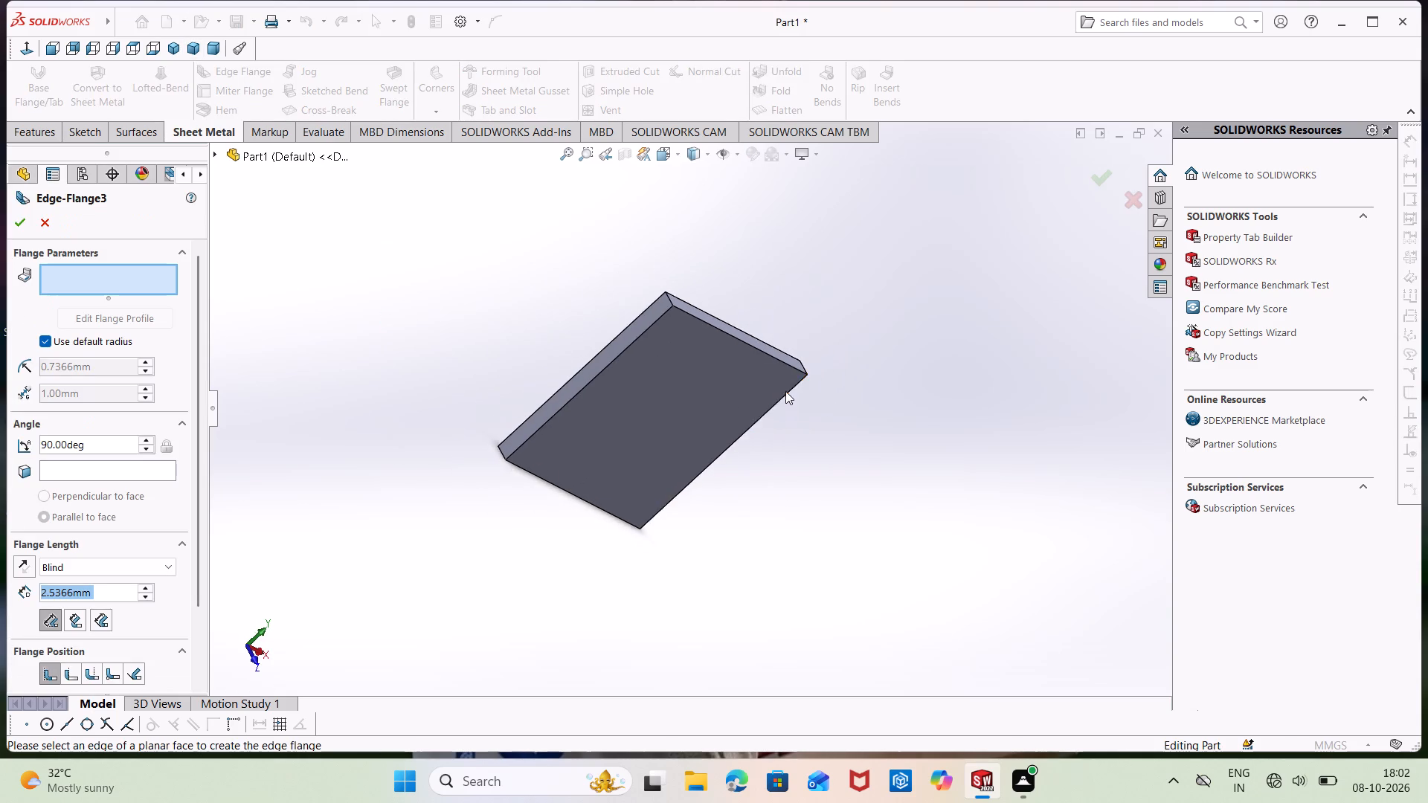
middle_click_drag(785, 390, 643, 343)
middle_click_drag(812, 426, 739, 495)
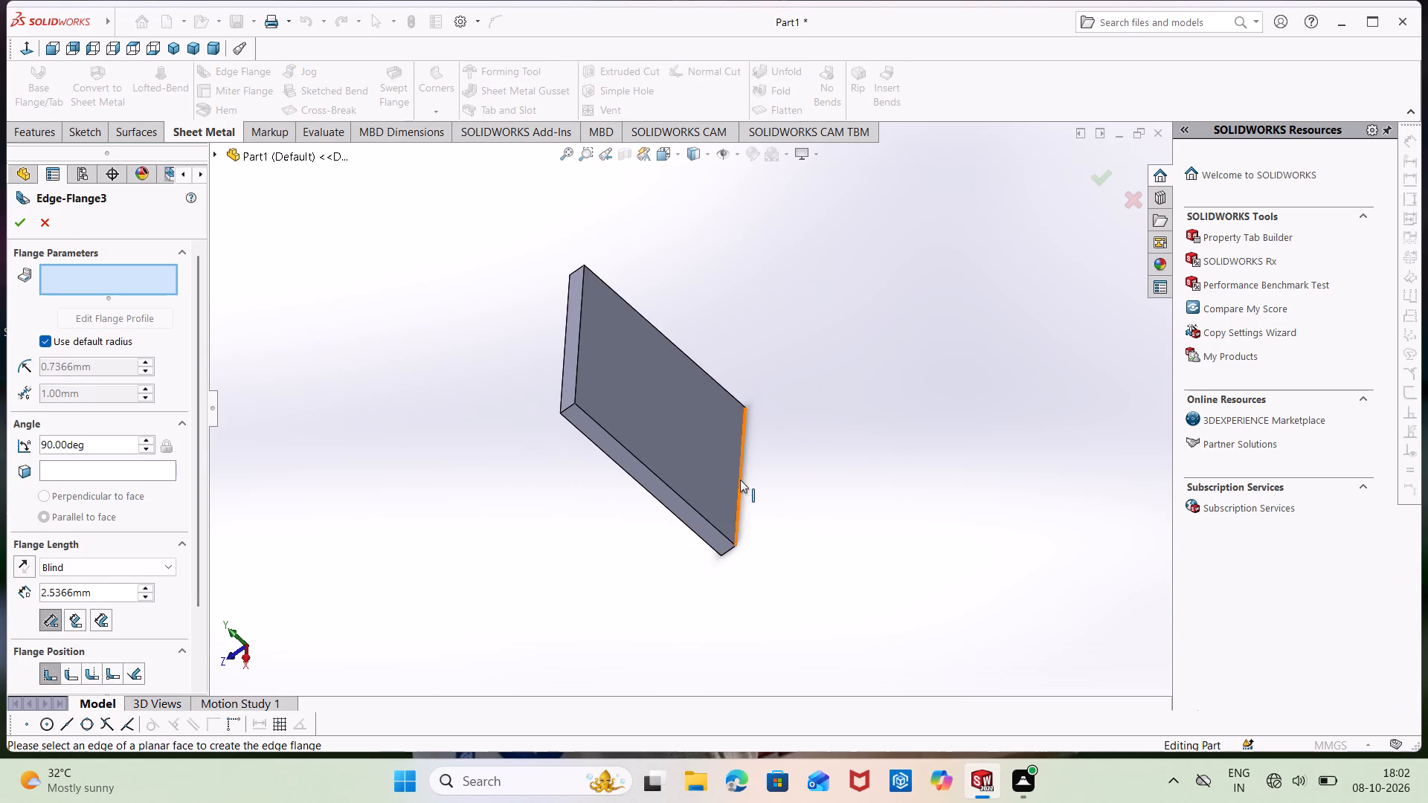
left_click(740, 480)
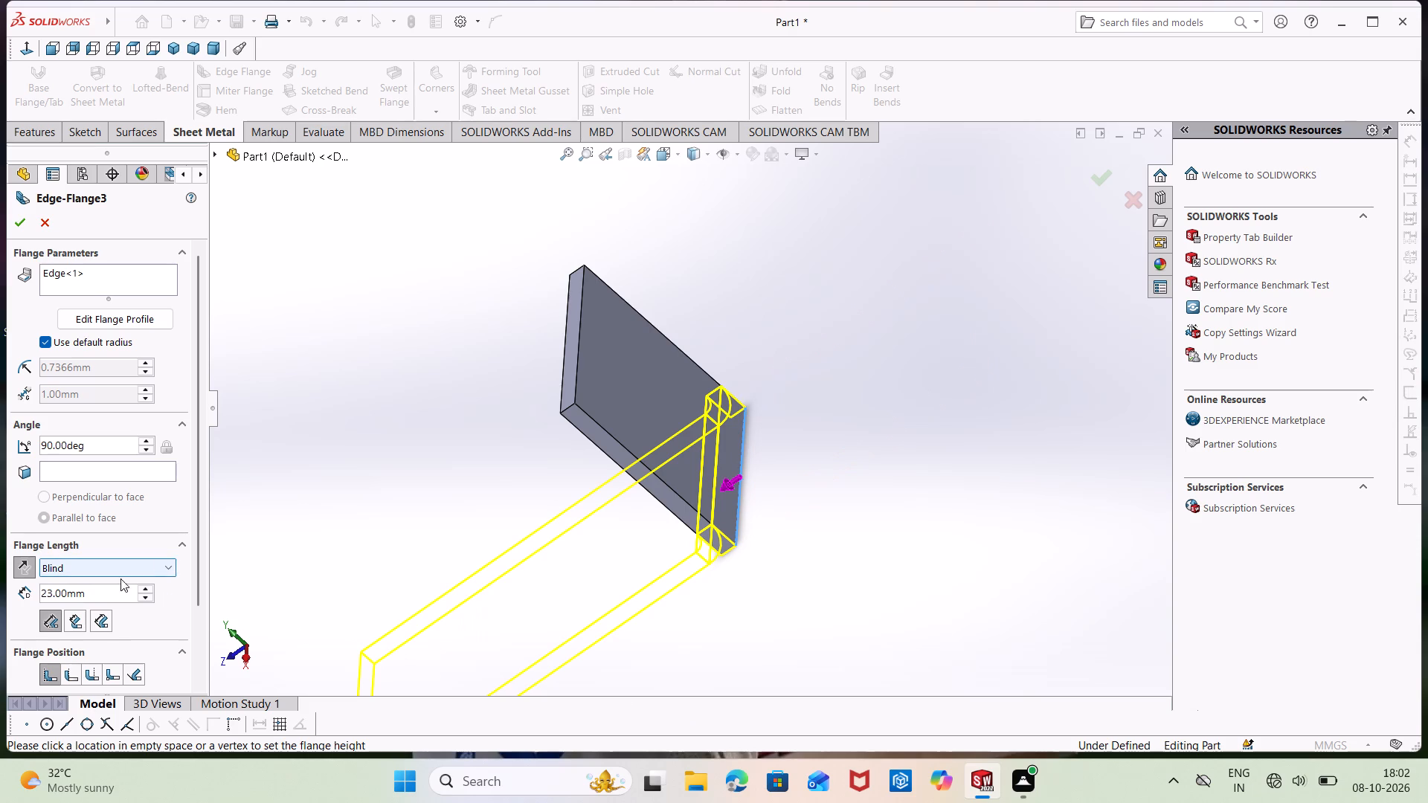
middle_click_drag(463, 445, 746, 579)
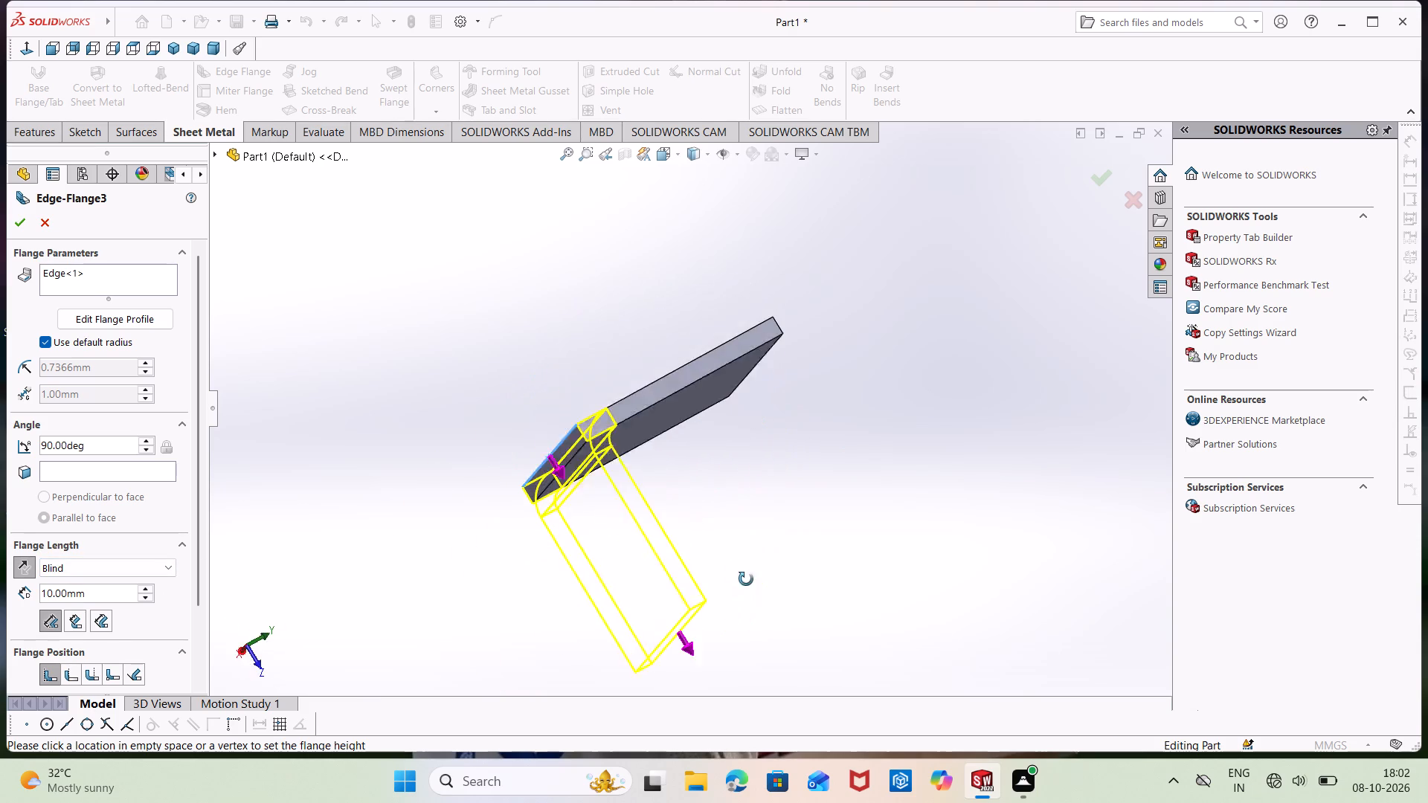
middle_click_drag(746, 579, 742, 580)
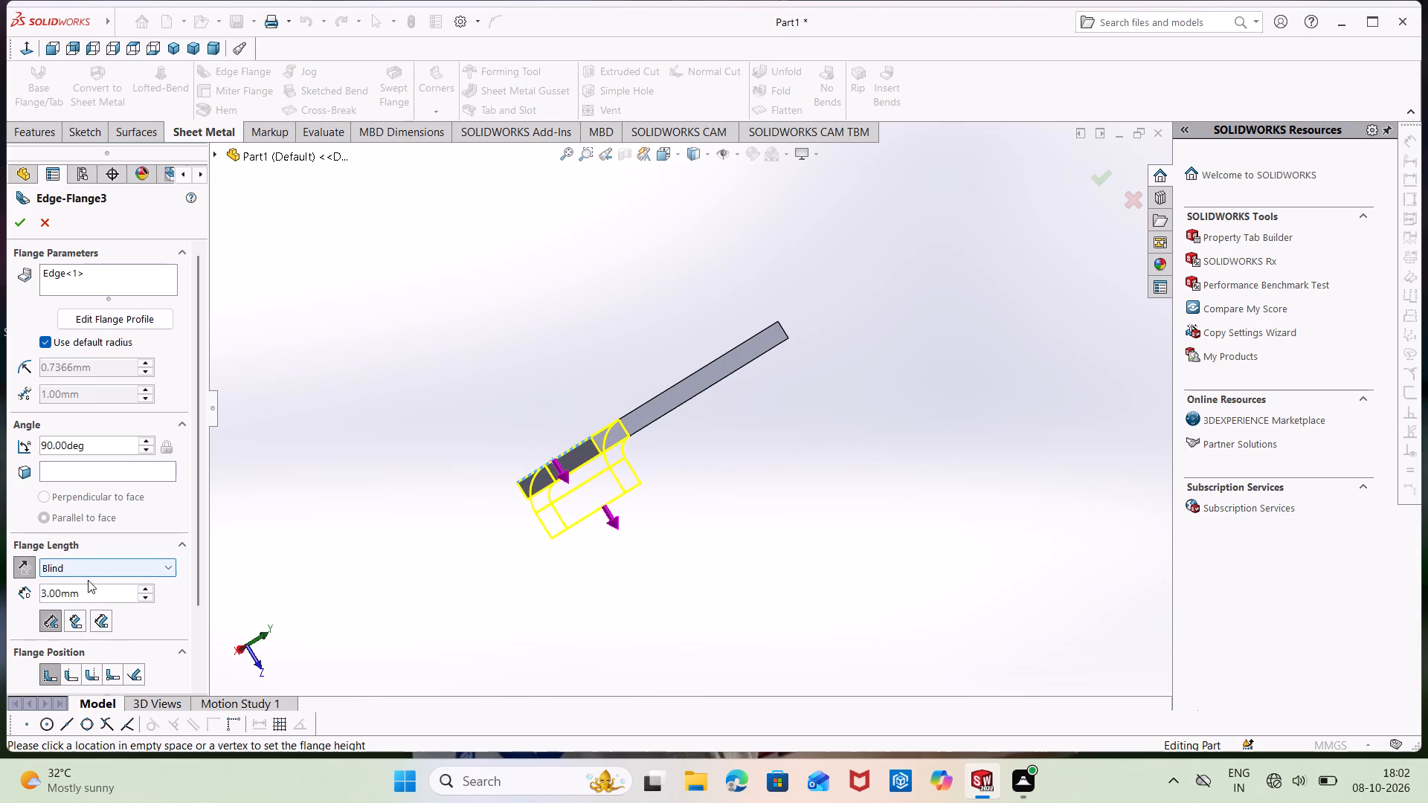
double_click(90, 594)
key("BackSpace")
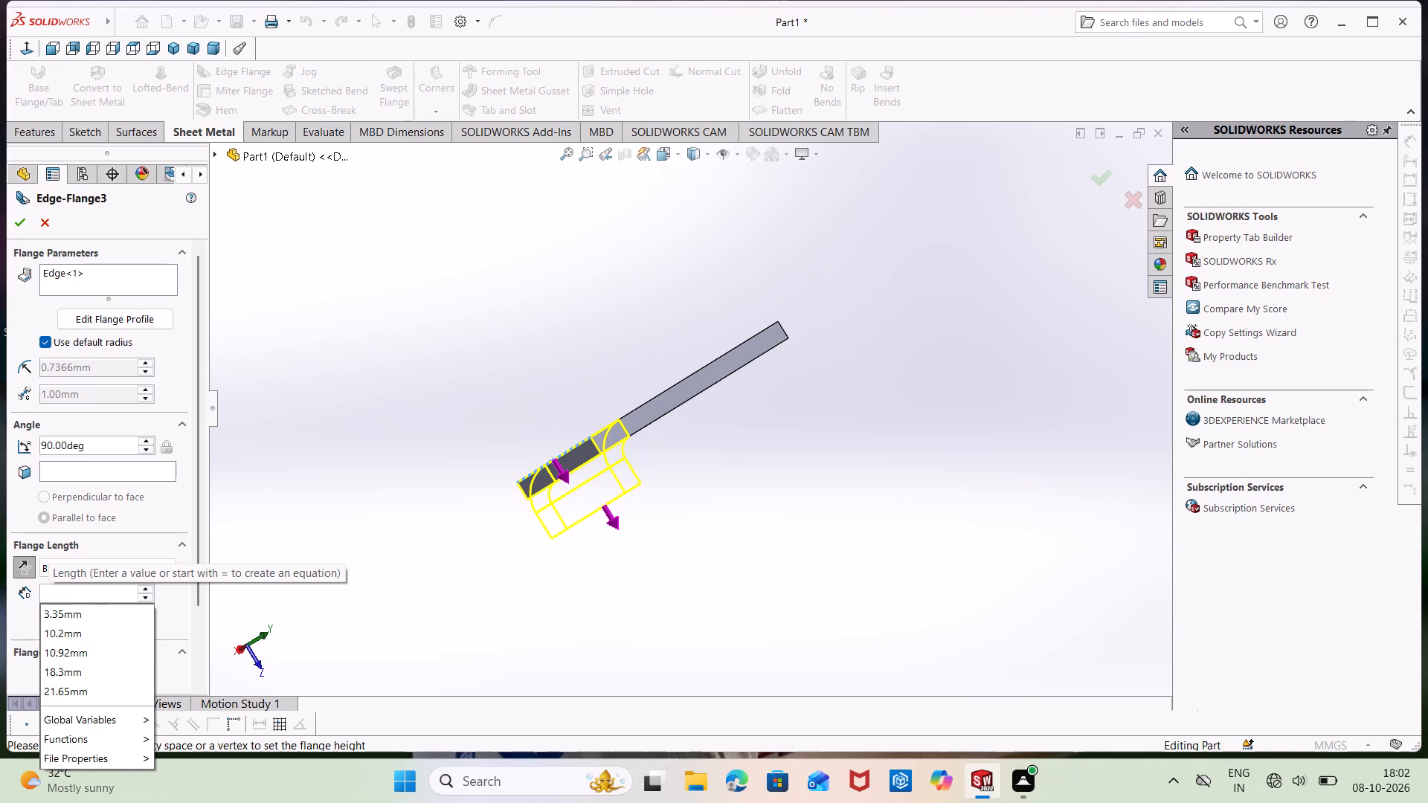
type("1.92")
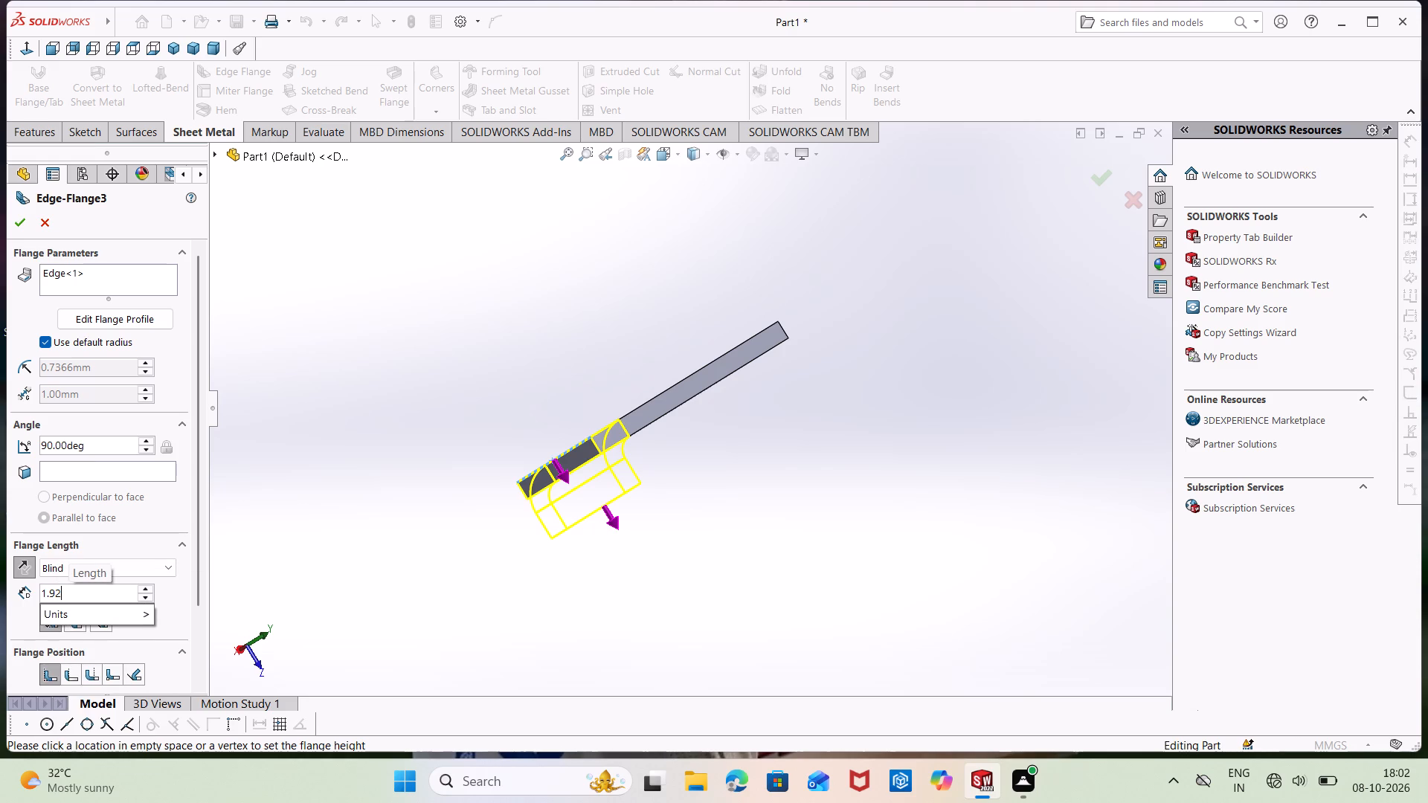
key("plus")
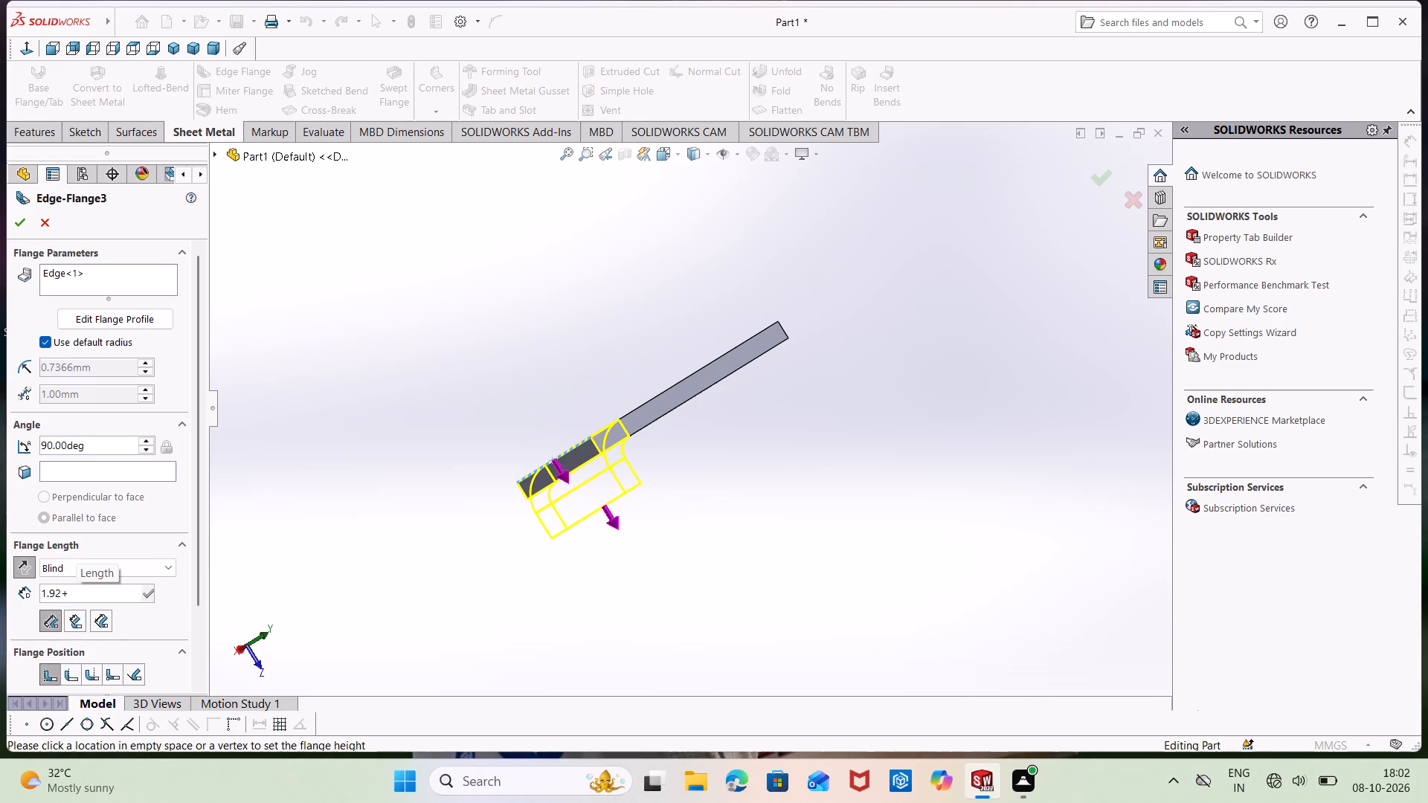
type("21")
key("period")
key("6")
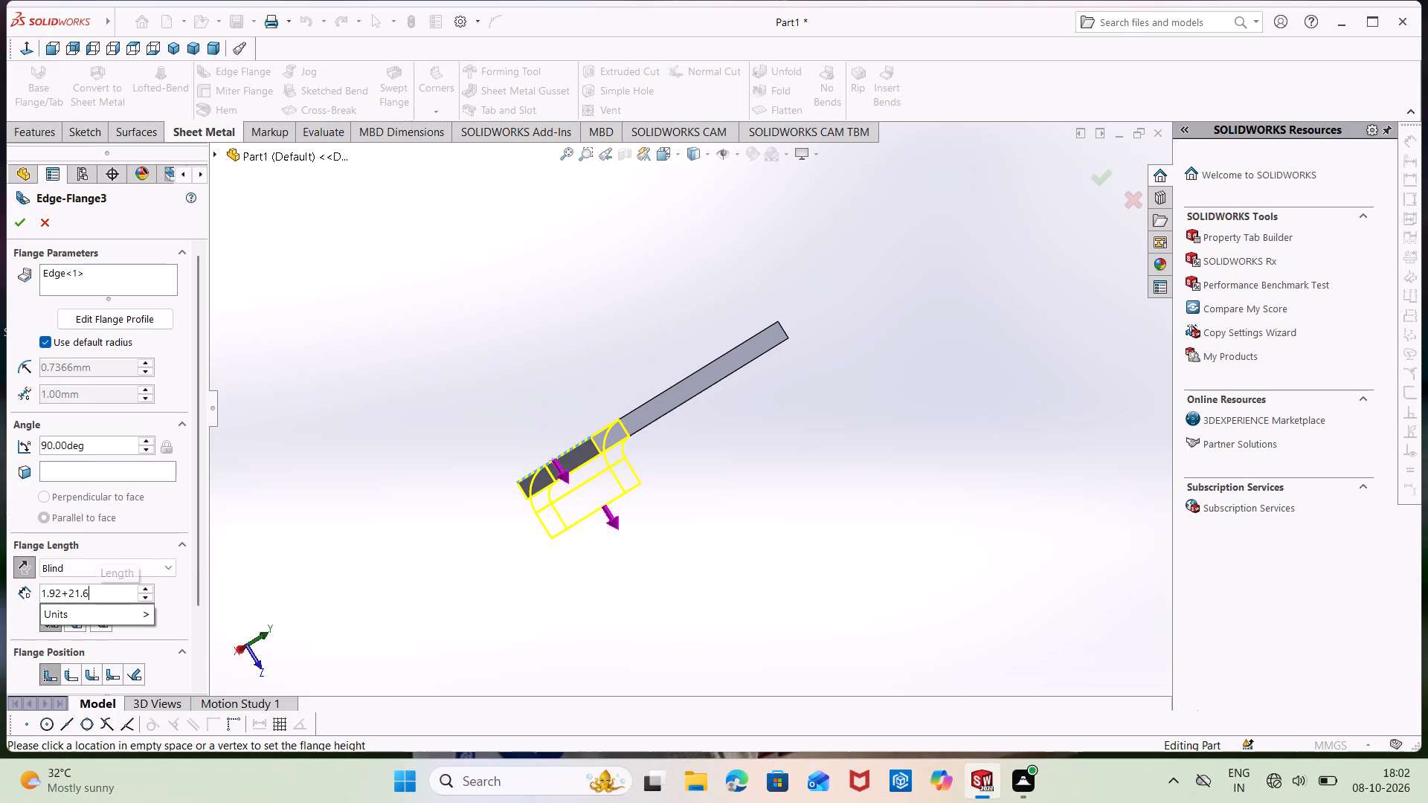
key("5")
key("plus")
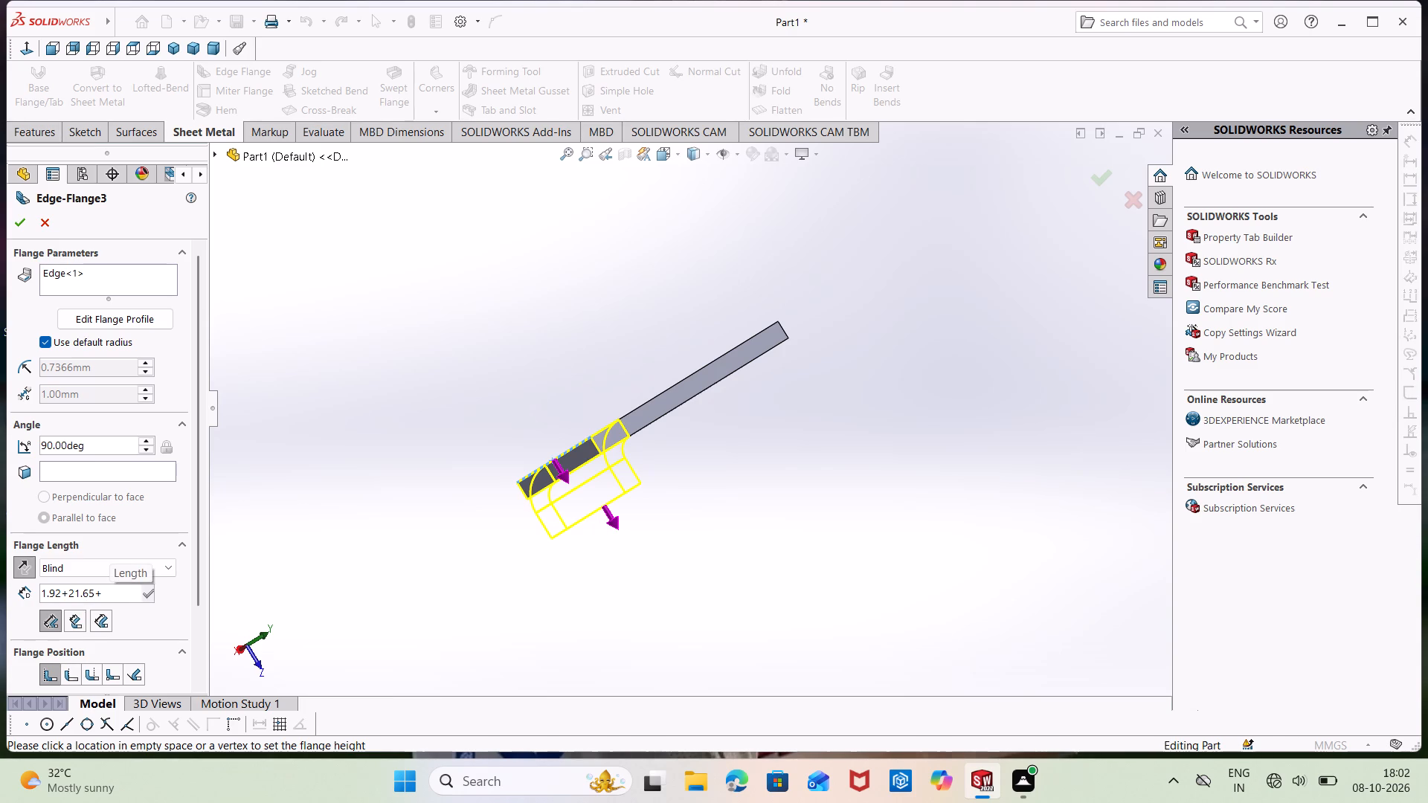
type("3.35")
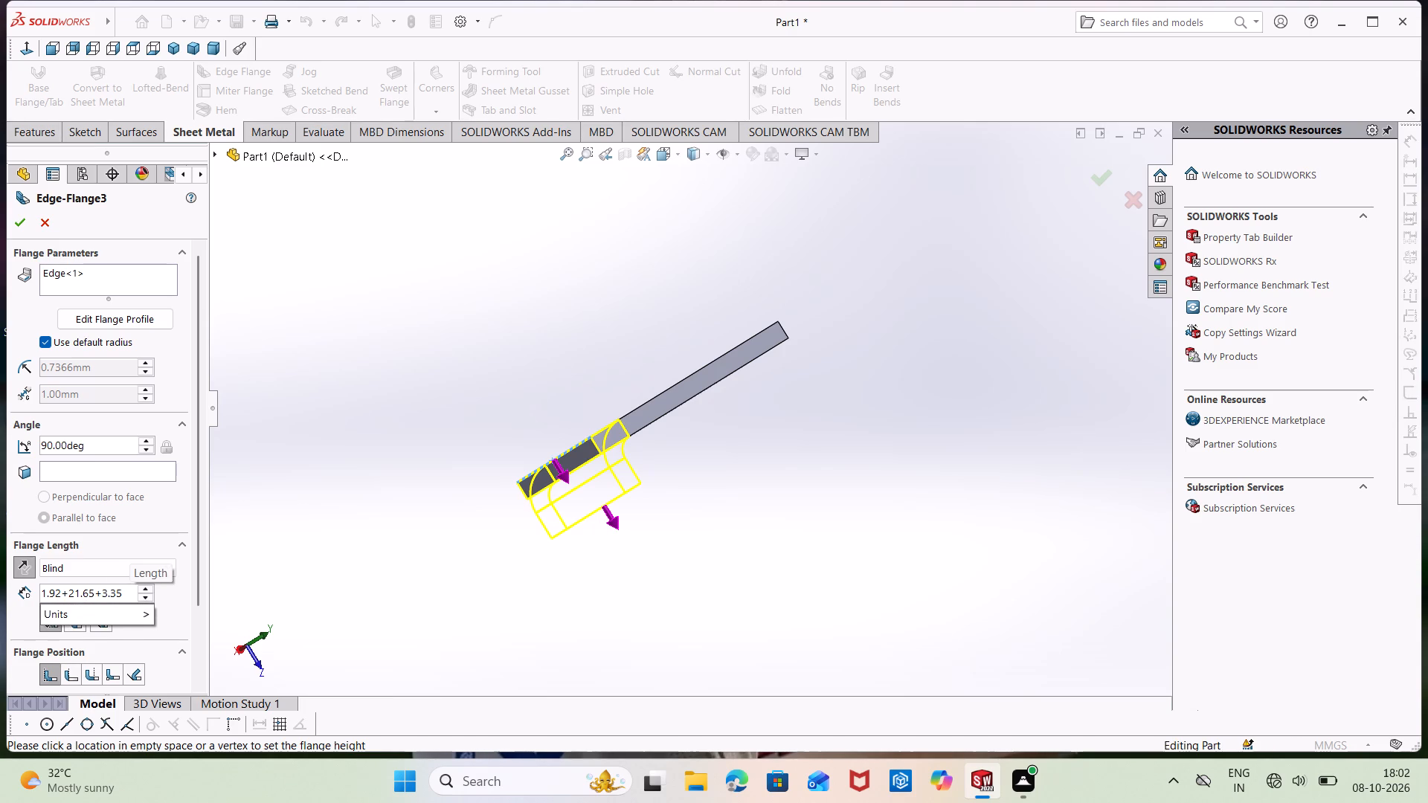
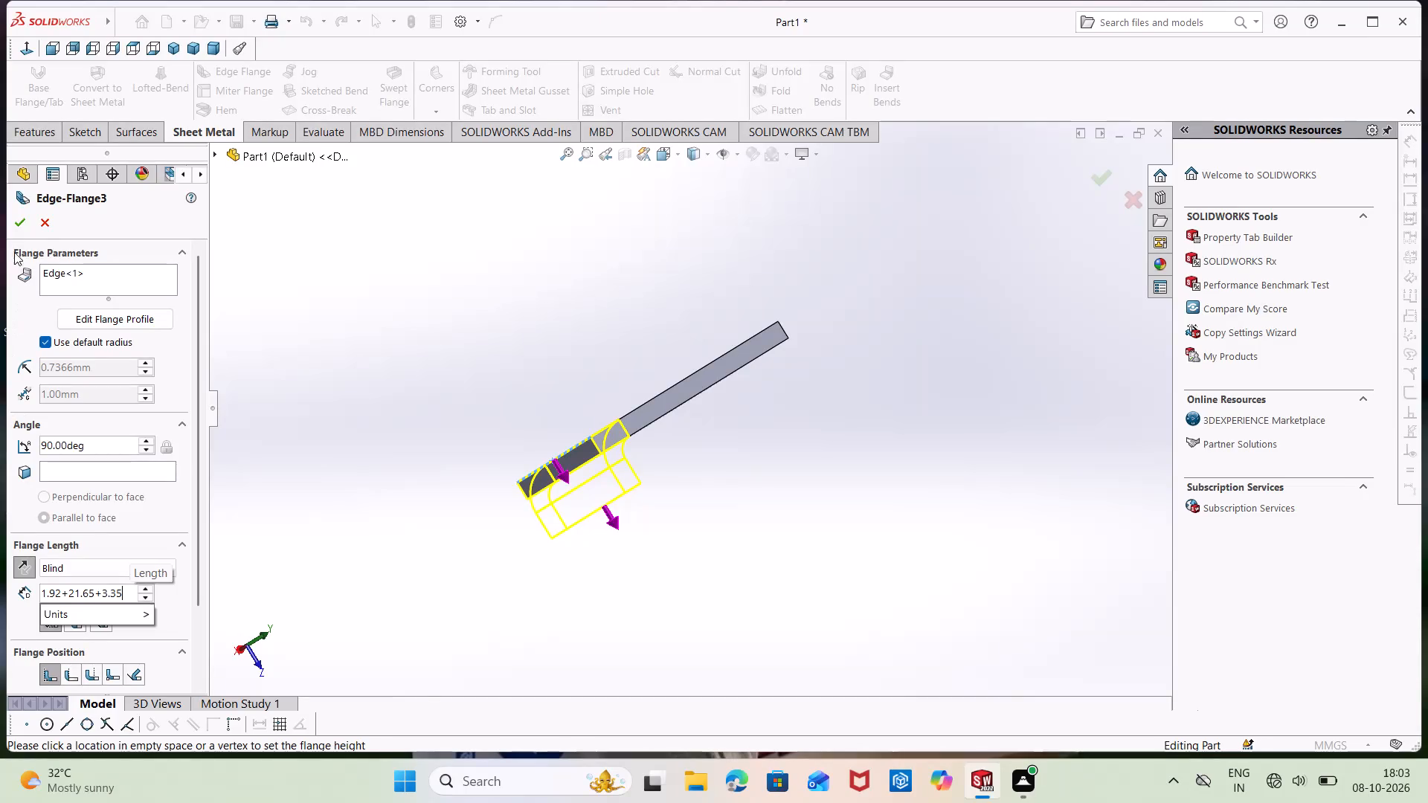
Set the edge flange's blind length freehand to about 10 mm in the flange's downward direction.
left_click(13, 222)
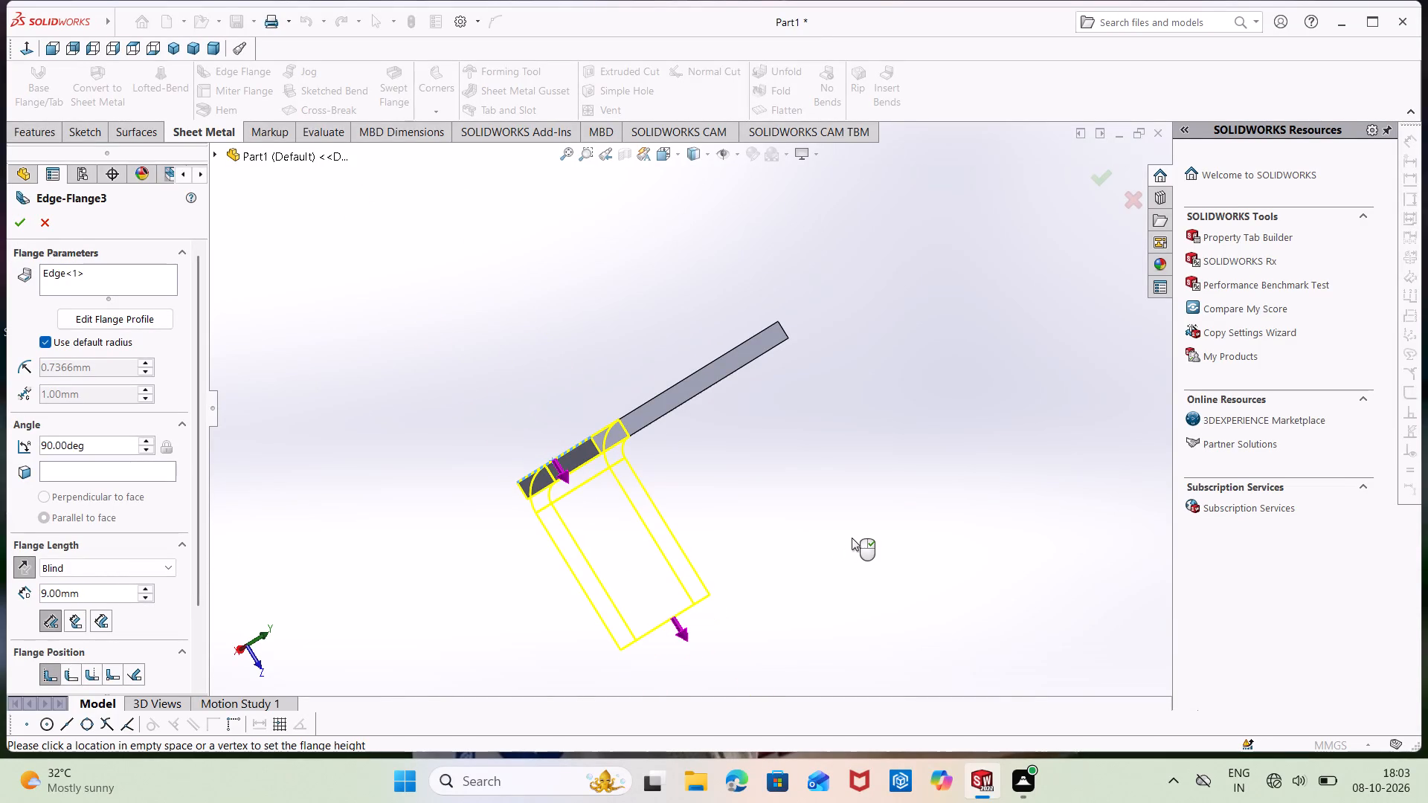
left_click(878, 546)
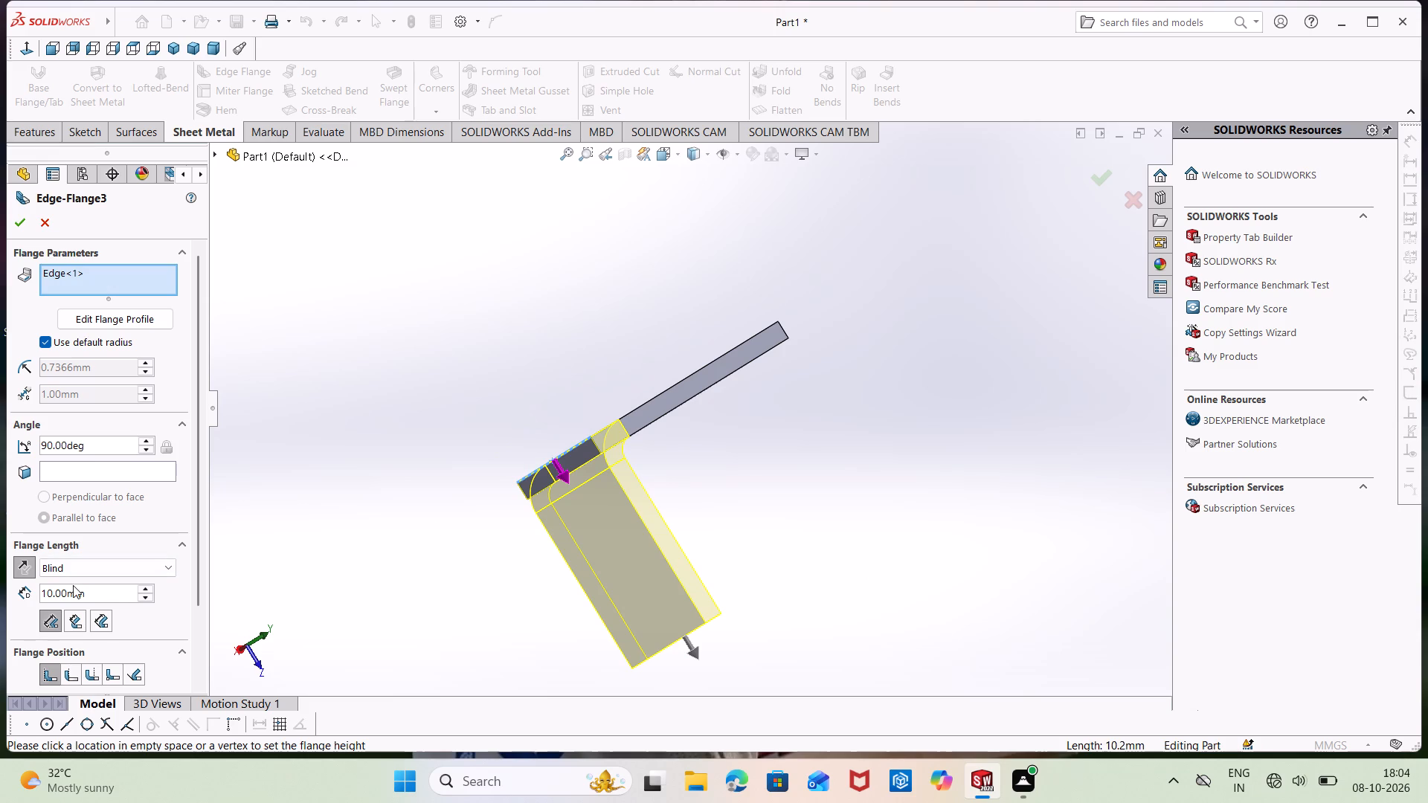
Open the edge flange's blind length value for editing.
left_click(94, 599)
double_click(94, 599)
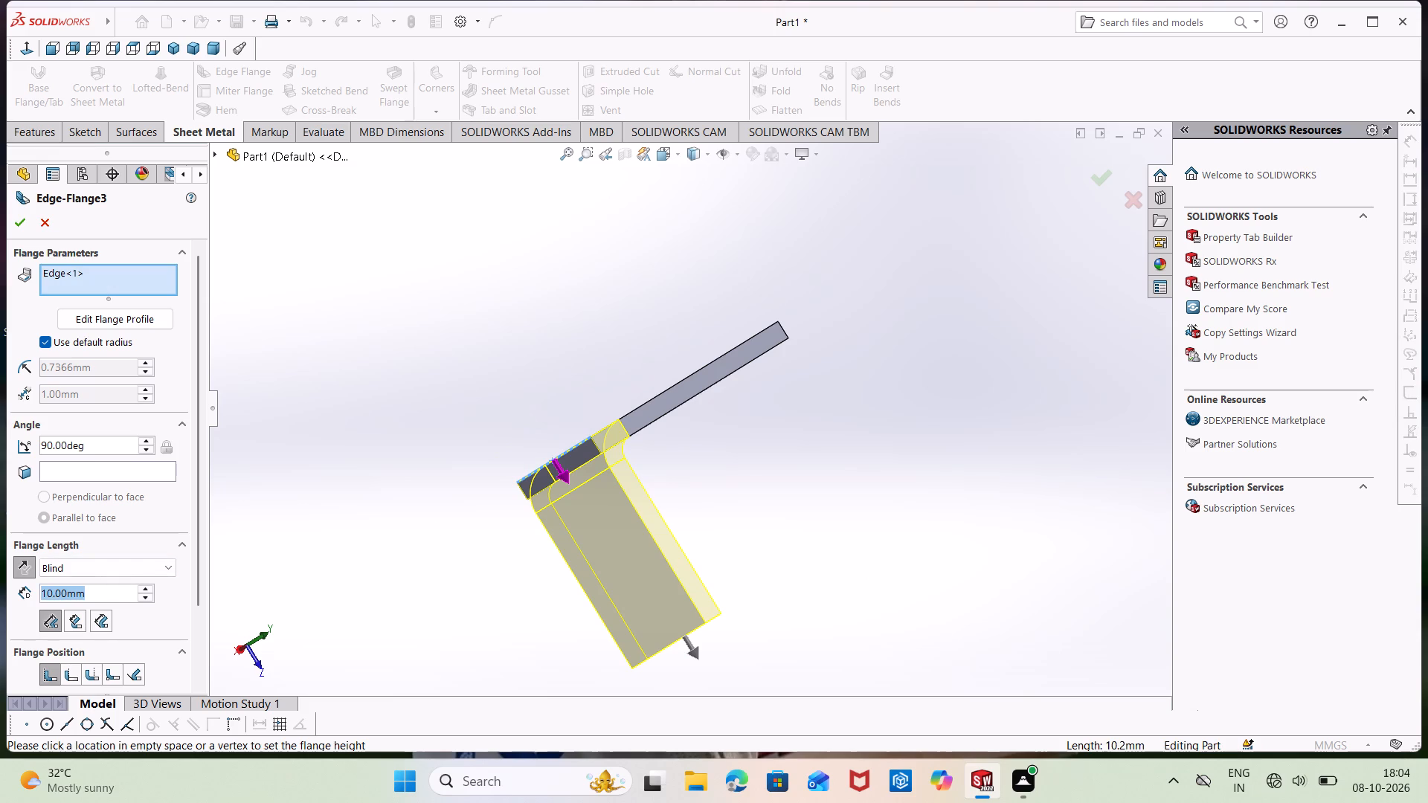
double_click(94, 599)
double_click(94, 599)
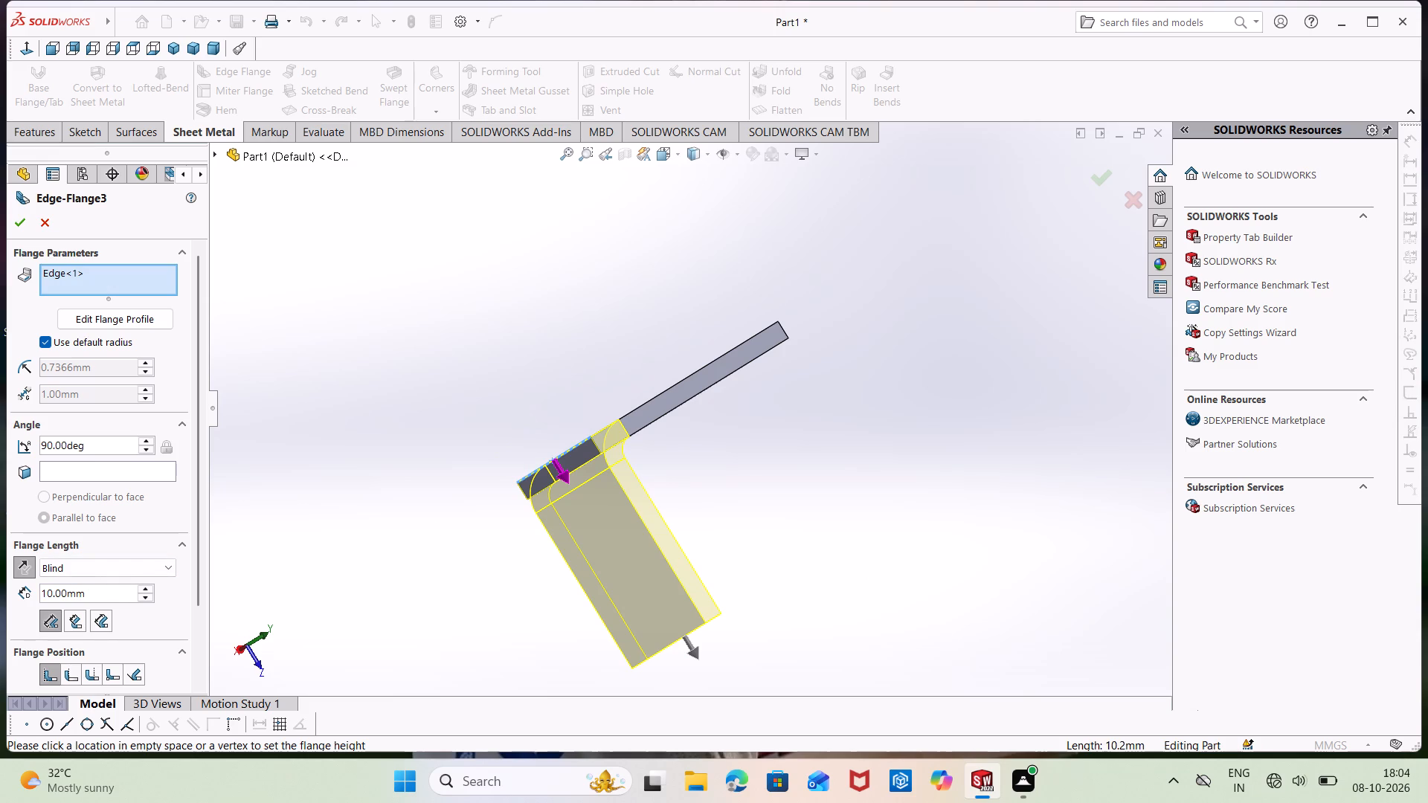
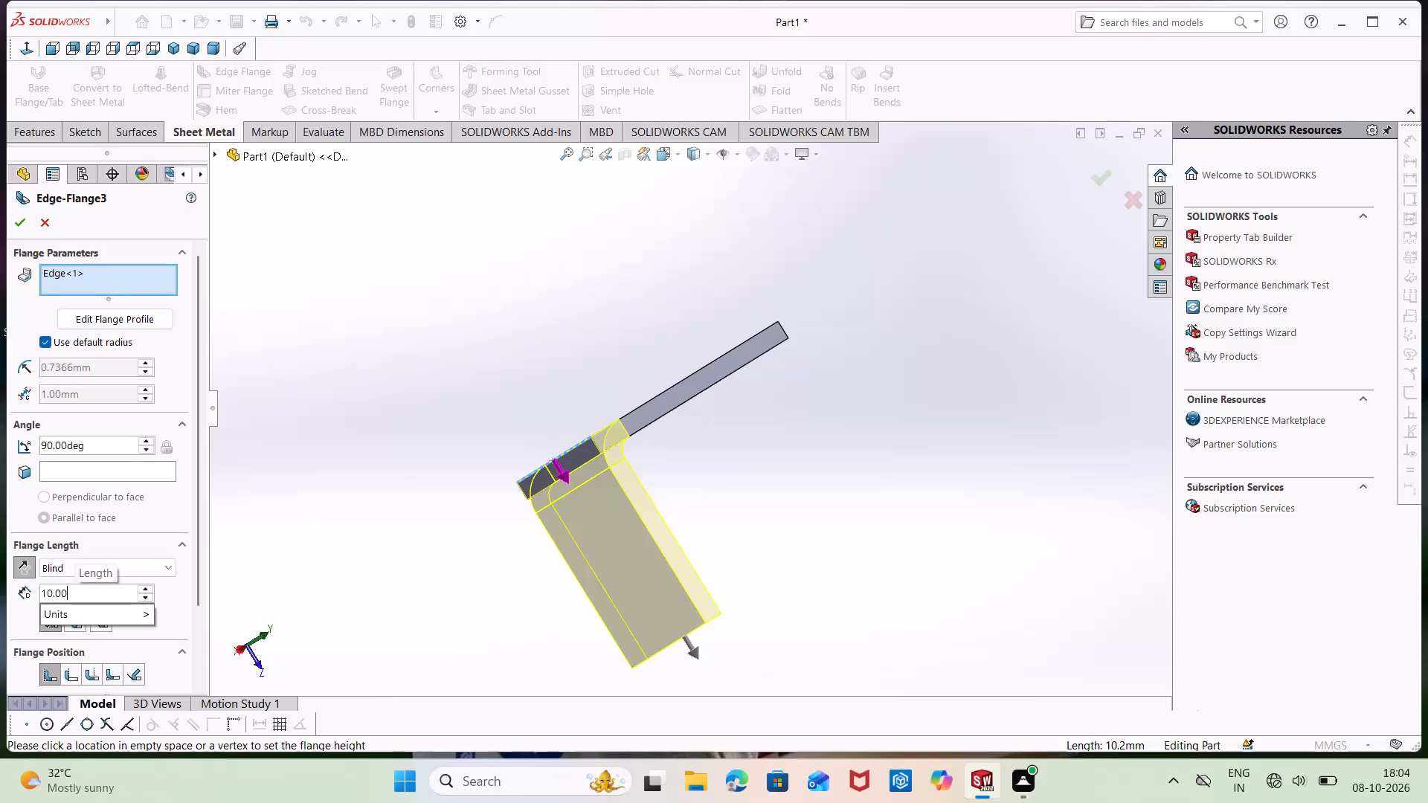
Set the edge flange's blind length to 1.92+21.65+3.35+5.85 (32.77 mm) and complete the flange.
key("BackSpace")
key("BackSpace")
key("BackSpace")
key("BackSpace")
key("BackSpace")
key("BackSpace")
key("BackSpace")
key("BackSpace")
key("BackSpace")
key("BackSpace")
key("BackSpace")
key("BackSpace")
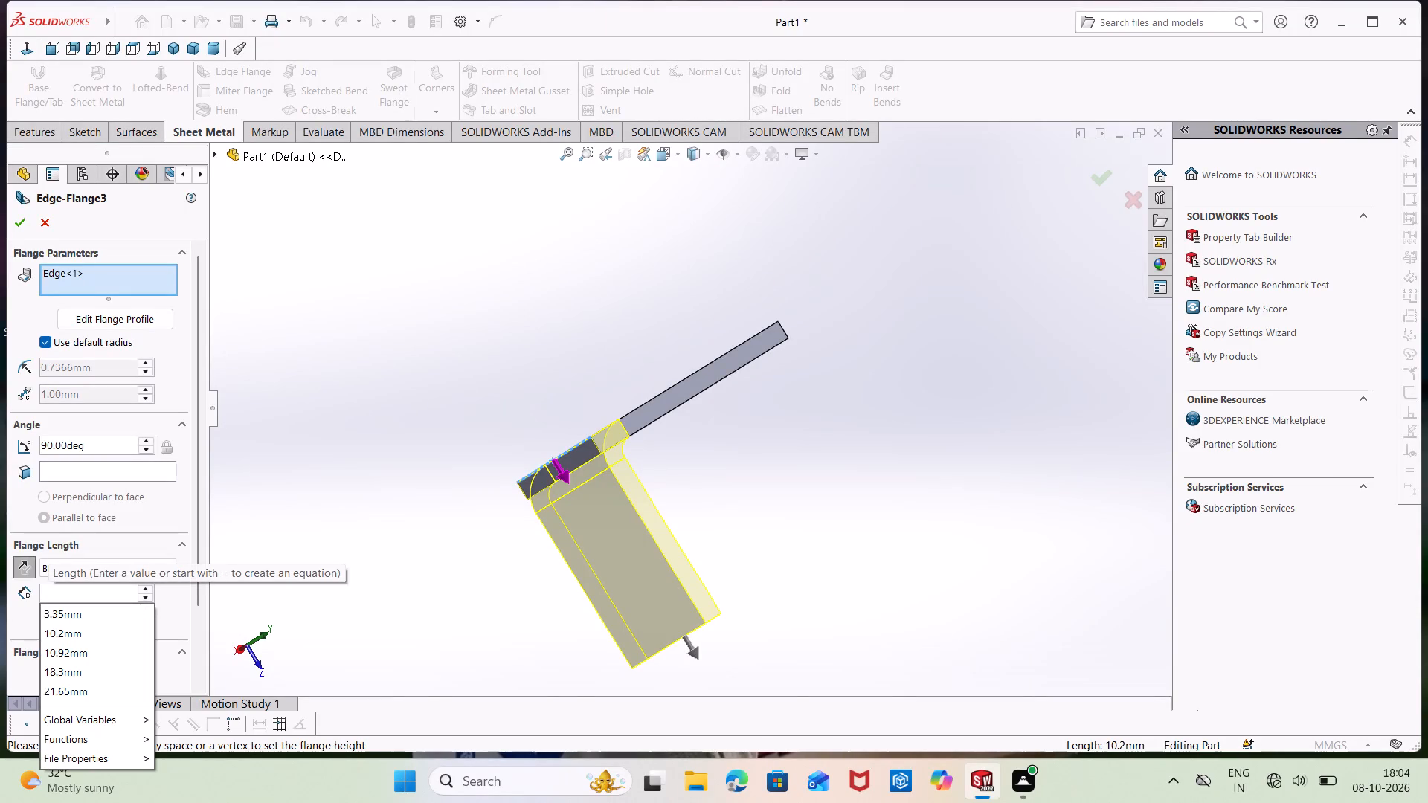
type("1.92")
key("plus")
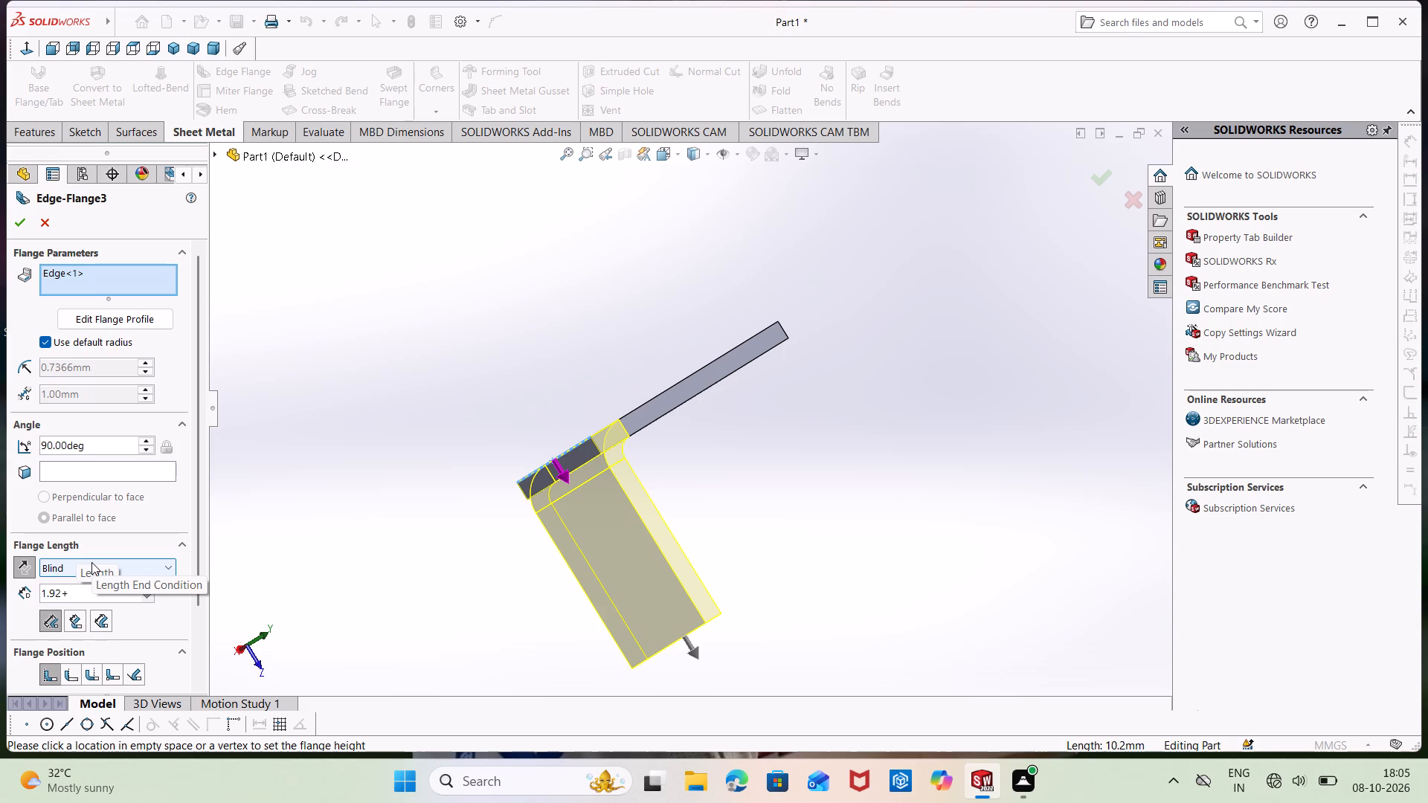
type("21.65")
key("plus")
type("3.35+")
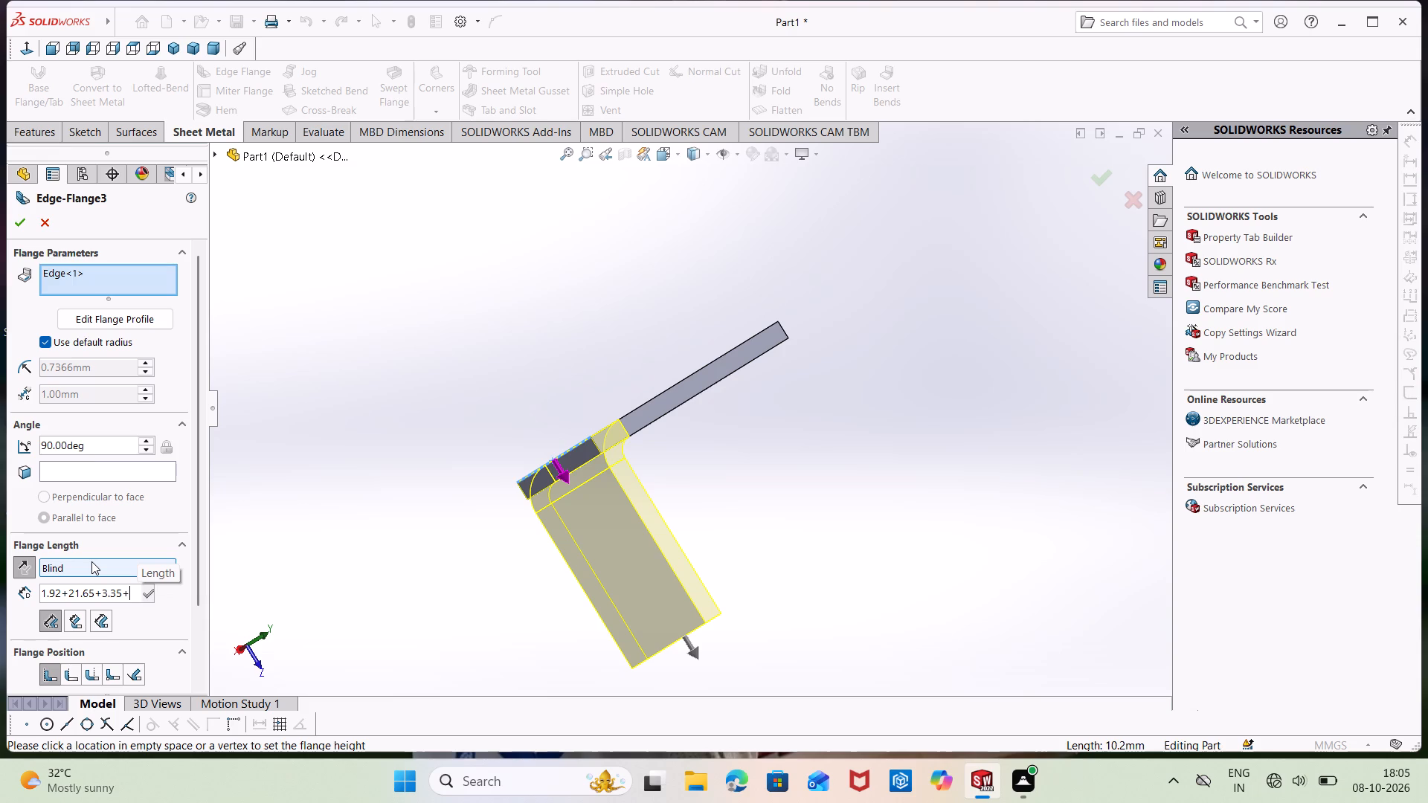
type("5.8")
key("5")
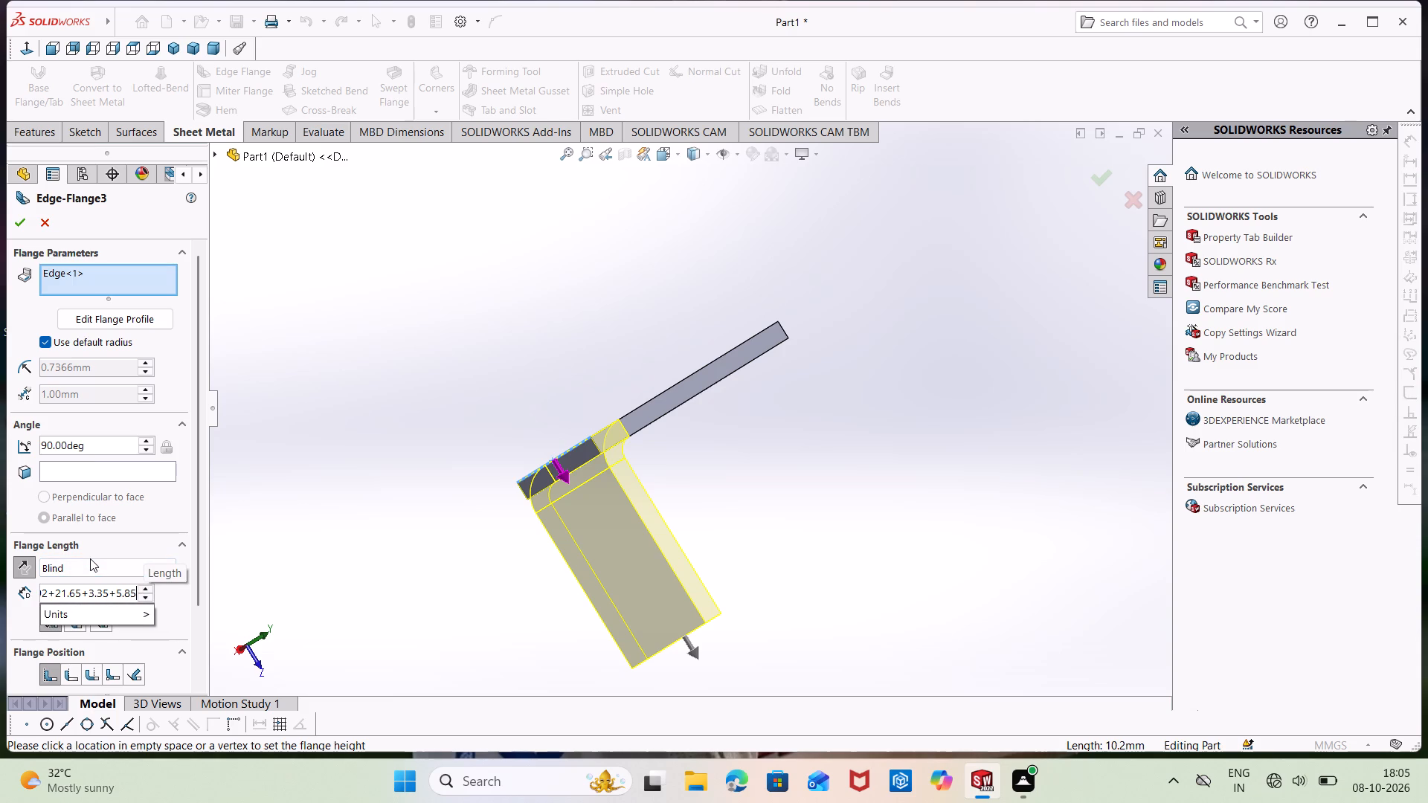
key("Return")
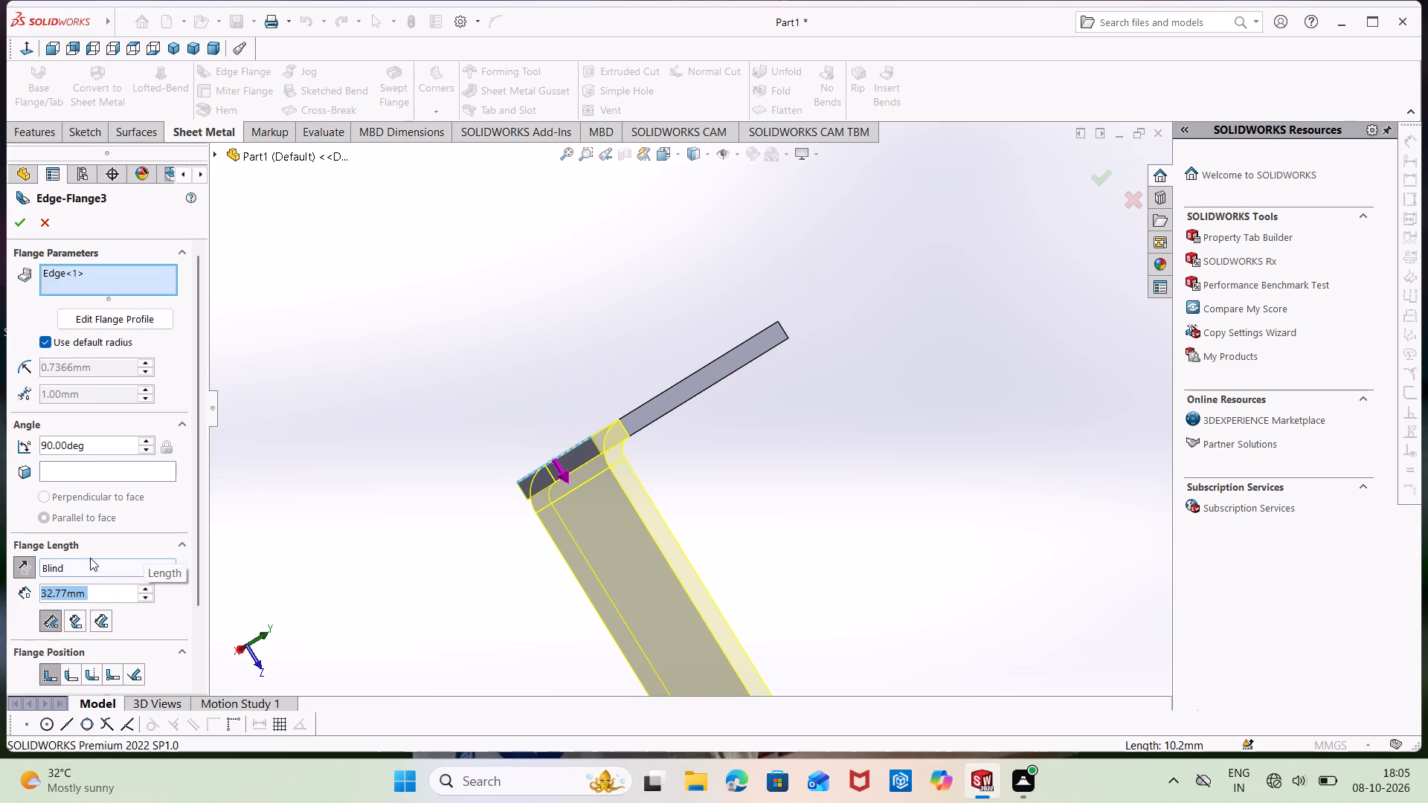
left_click(28, 225)
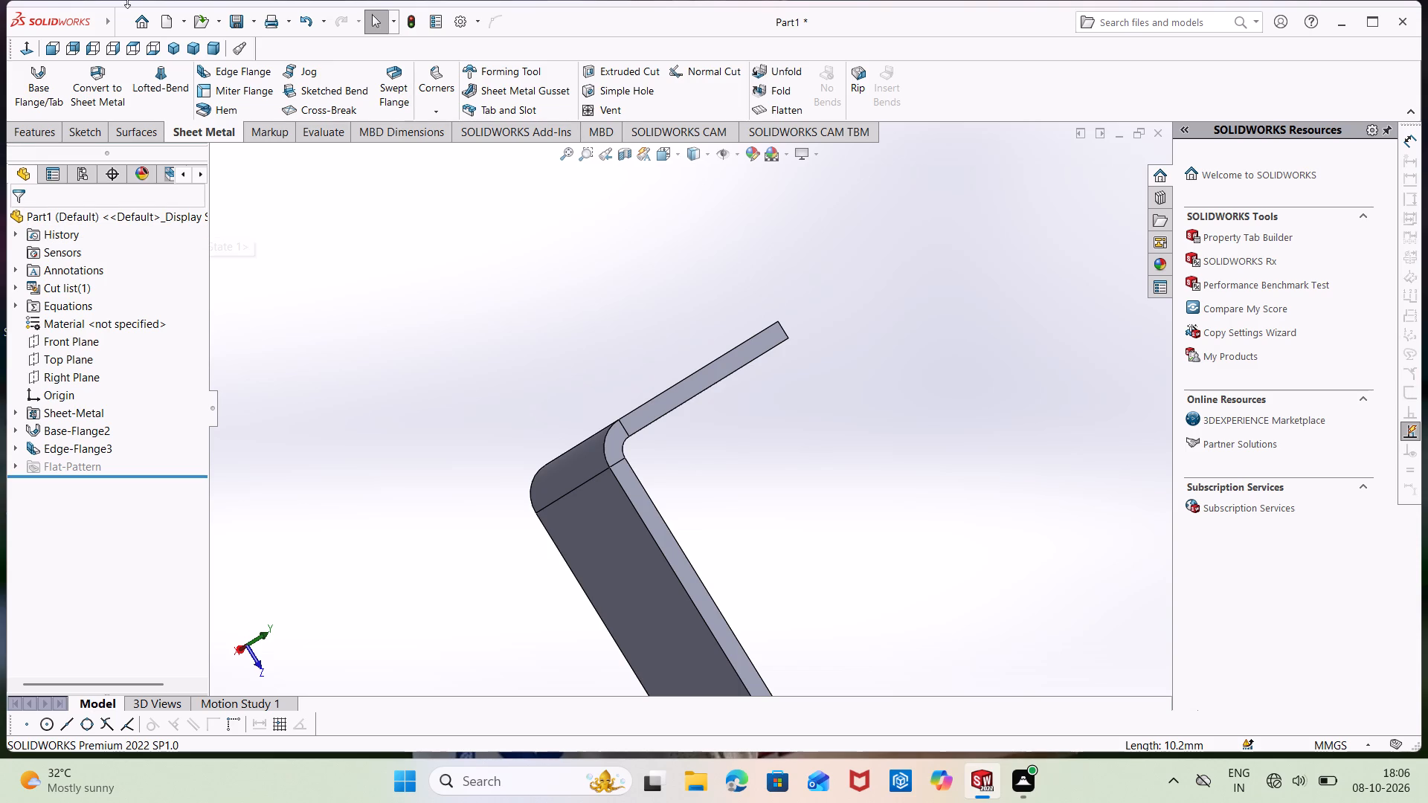
Unfold all bends of the part, keeping the long edge flange's broad face fixed.
middle_click_drag(824, 238, 756, 261)
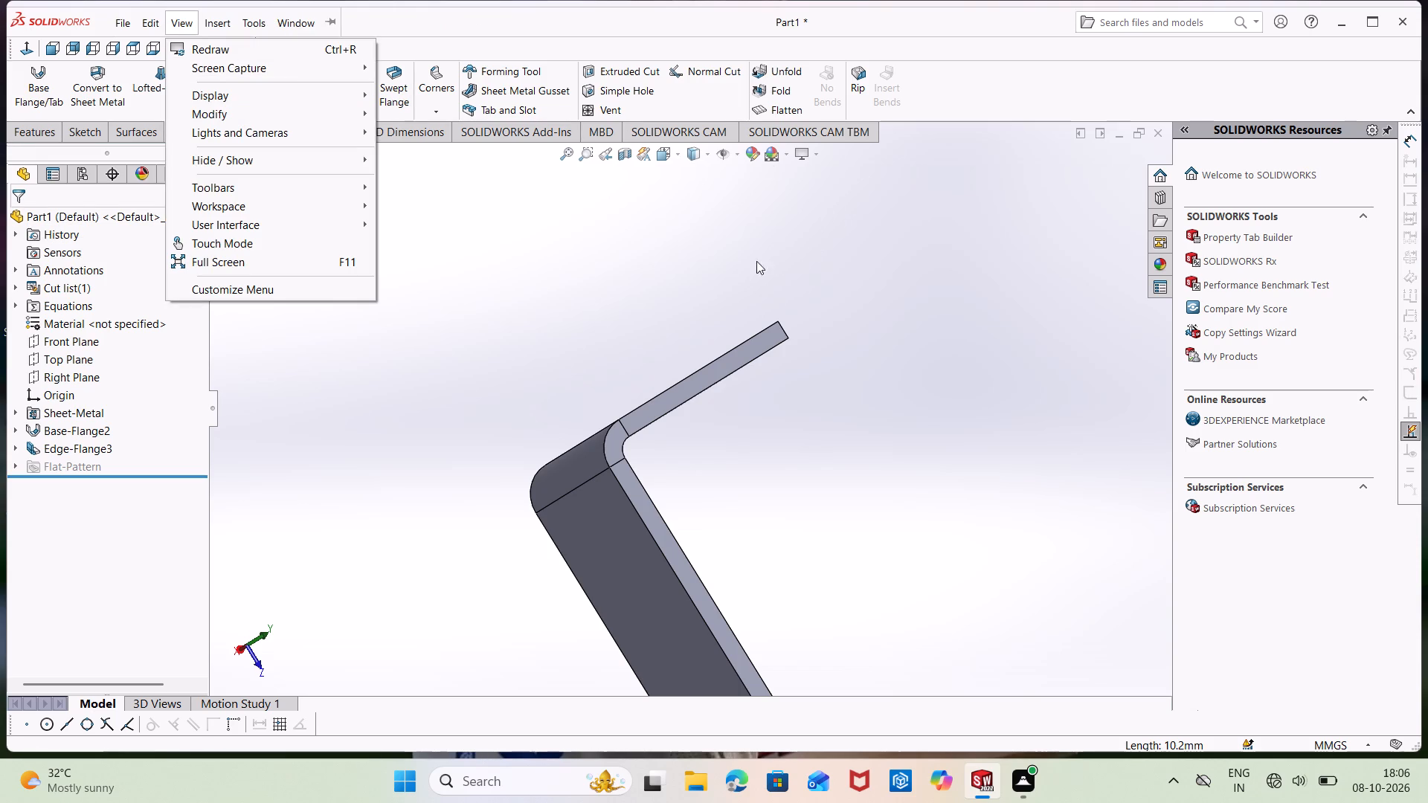
middle_click_drag(756, 261, 702, 278)
middle_click_drag(852, 312, 748, 375)
left_click(448, 247)
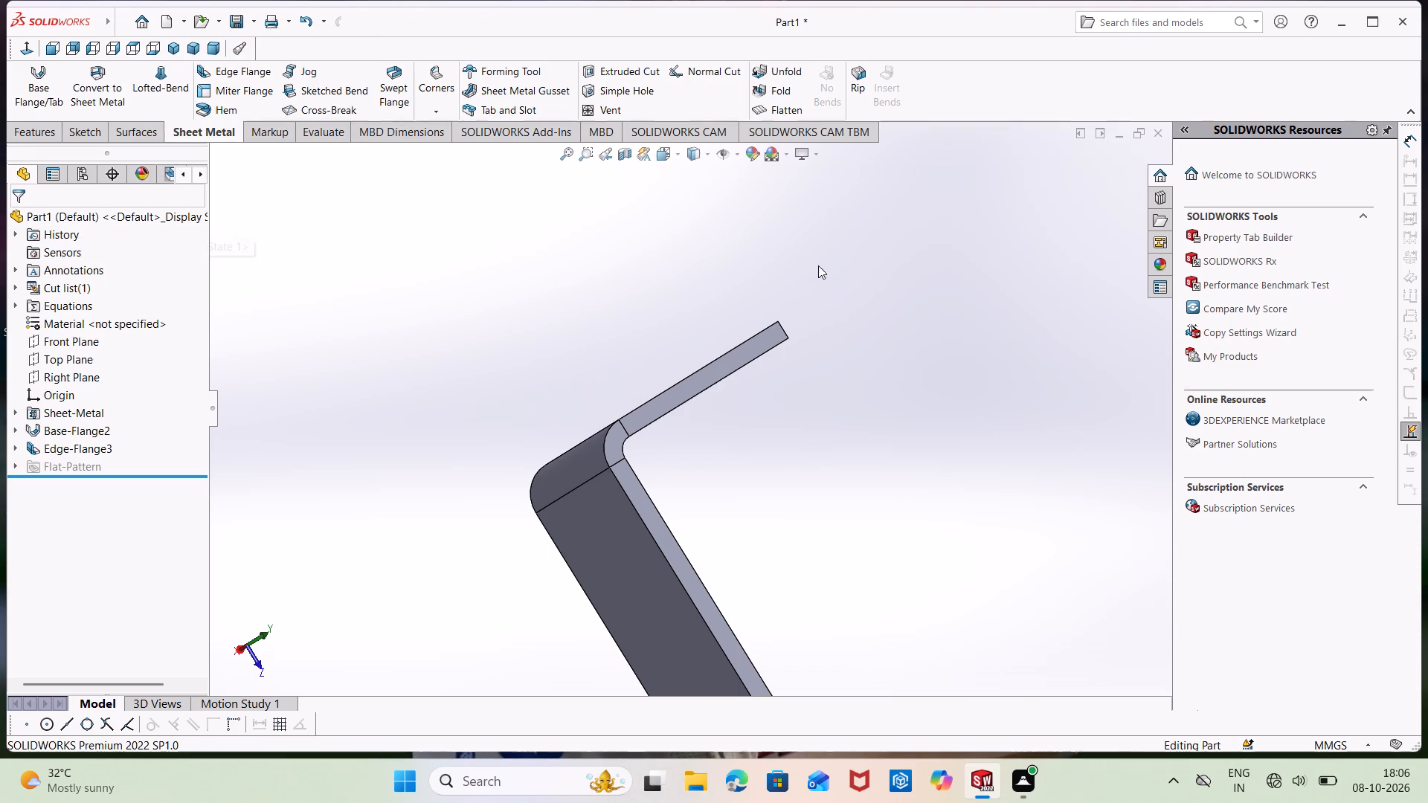
middle_click_drag(800, 277, 683, 351)
scroll(750, 352, "up", 5)
middle_click_drag(750, 332, 671, 323)
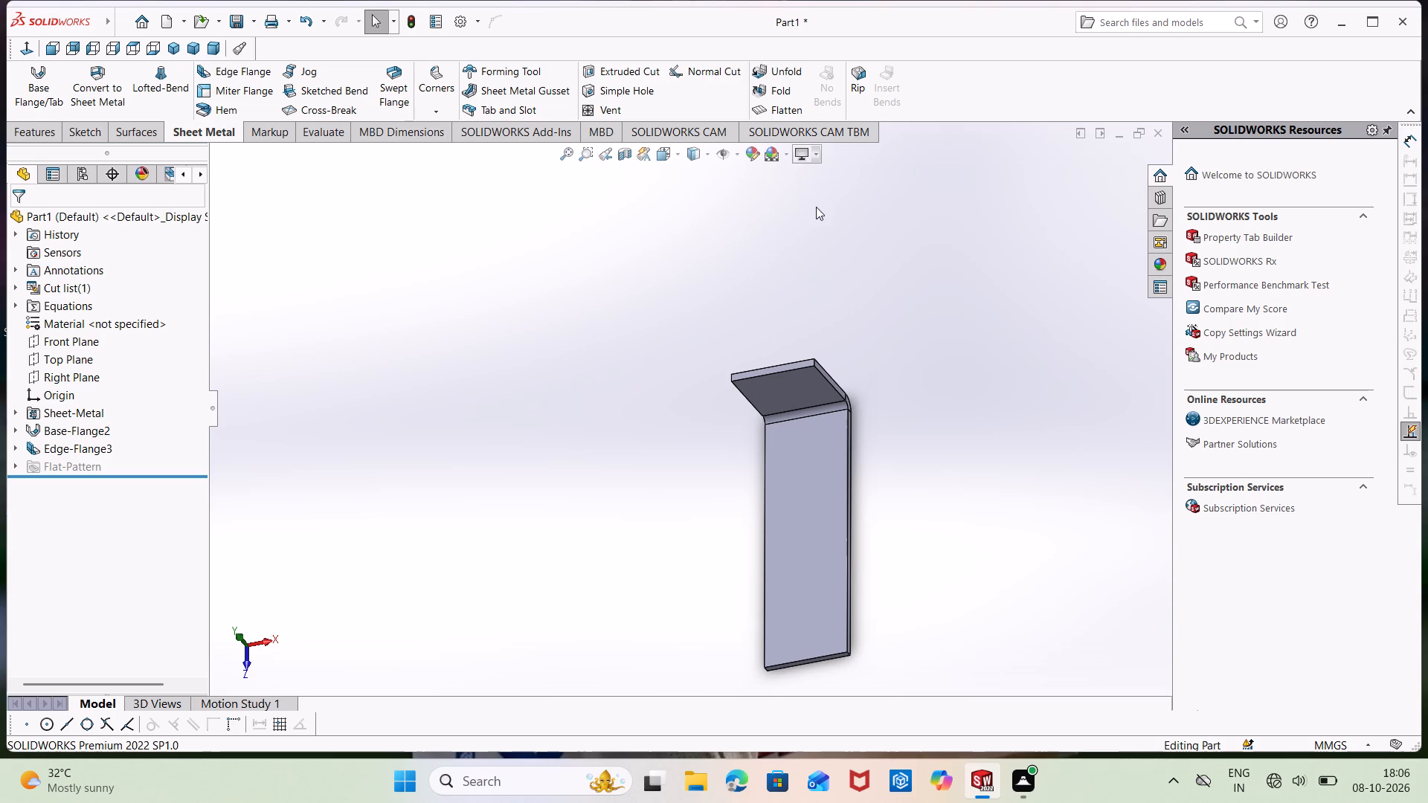
left_click(785, 73)
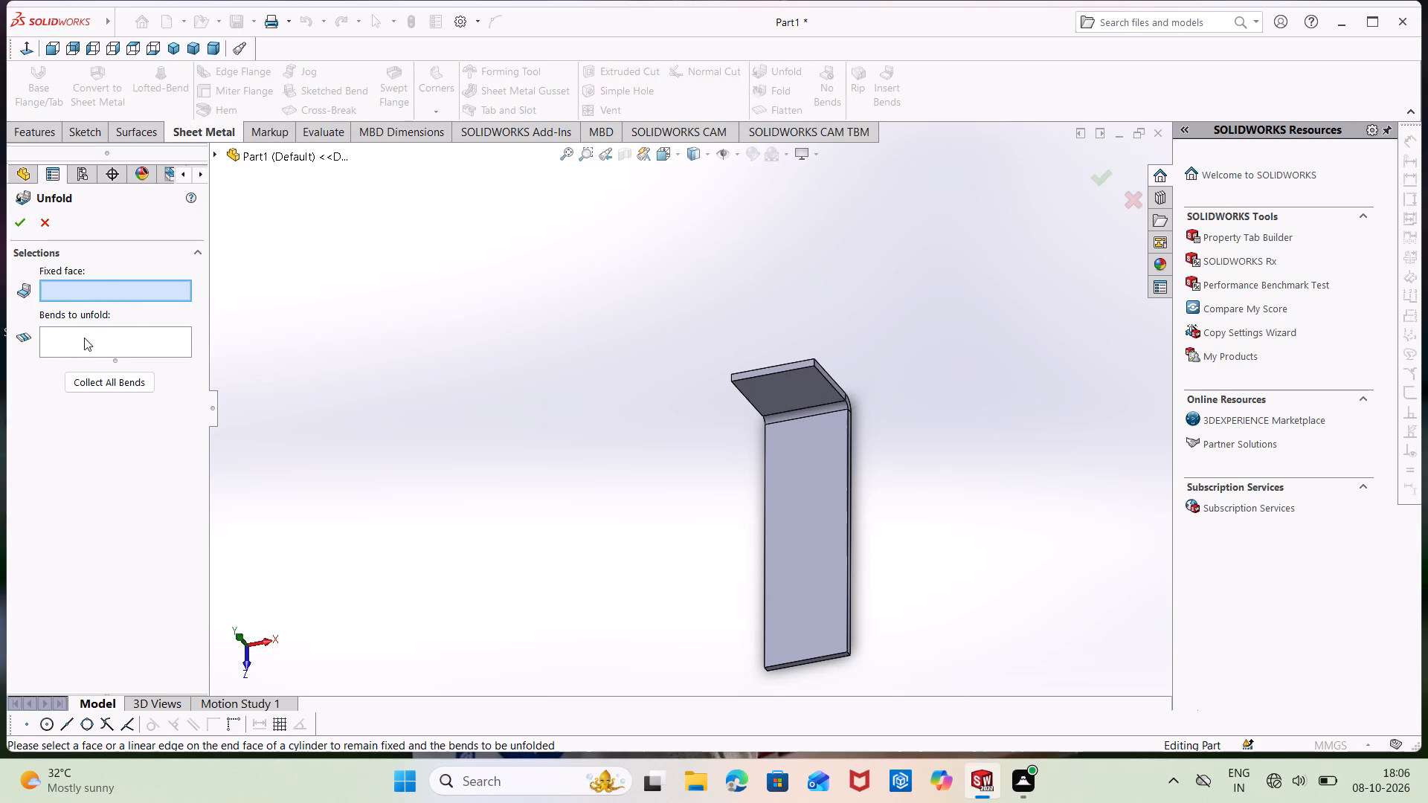
left_click(819, 485)
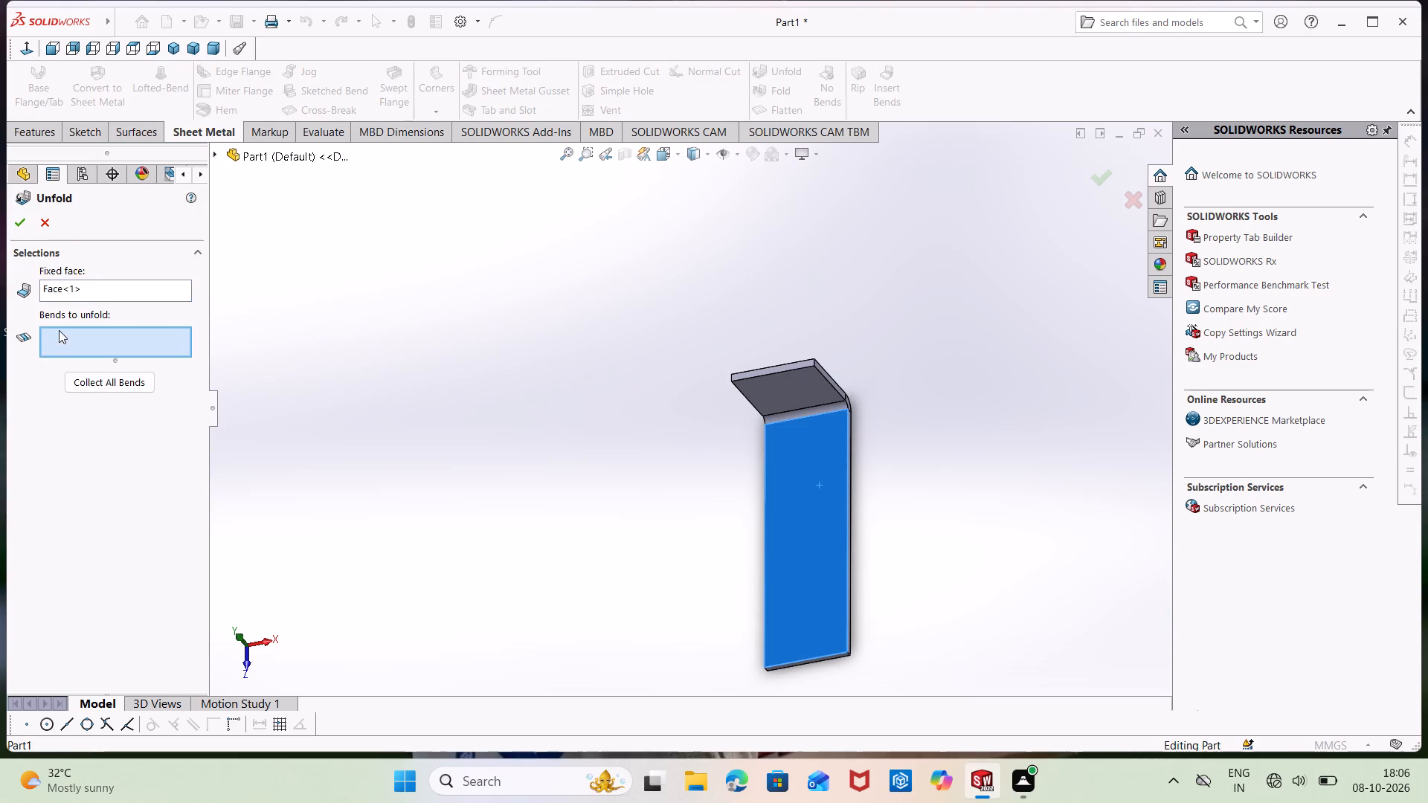
left_click(96, 384)
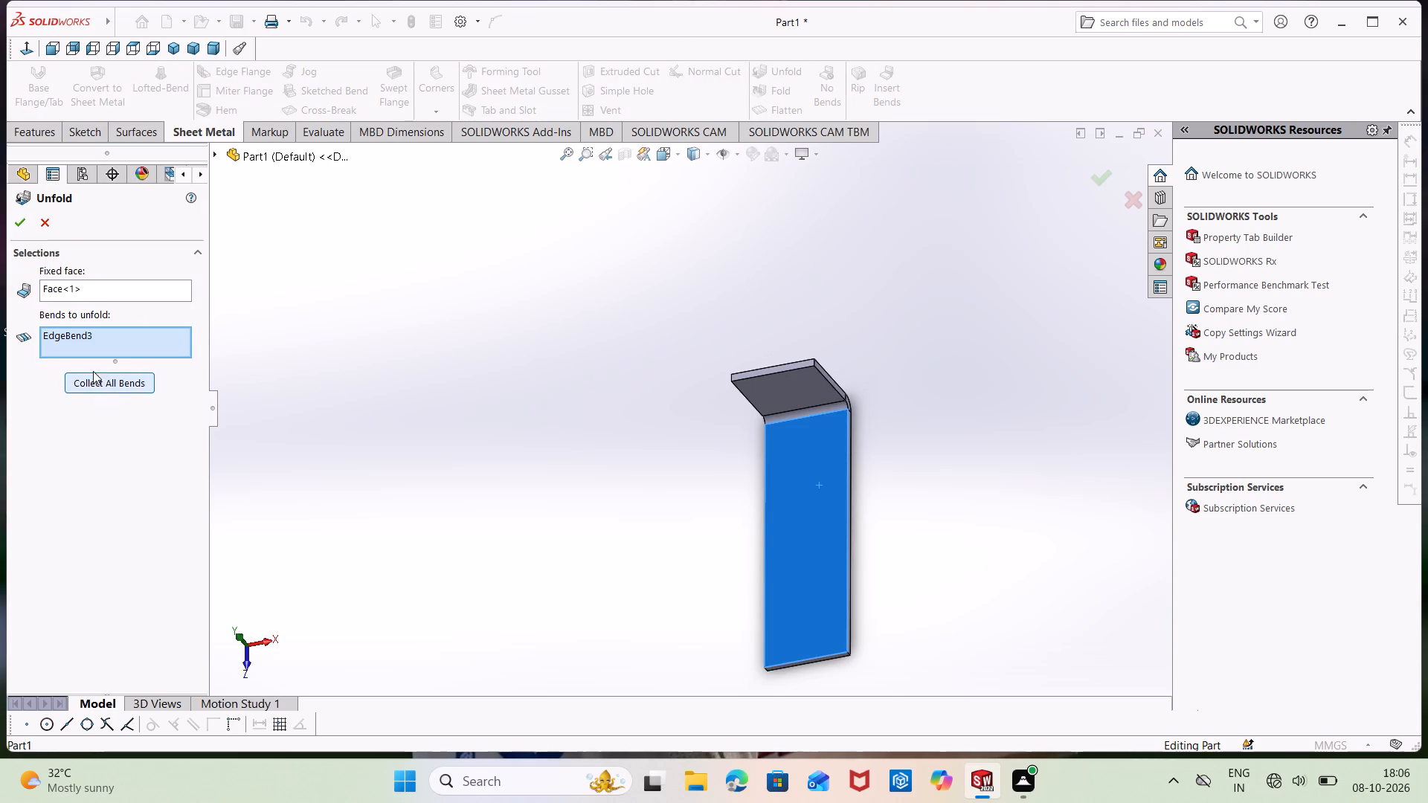
left_click(17, 220)
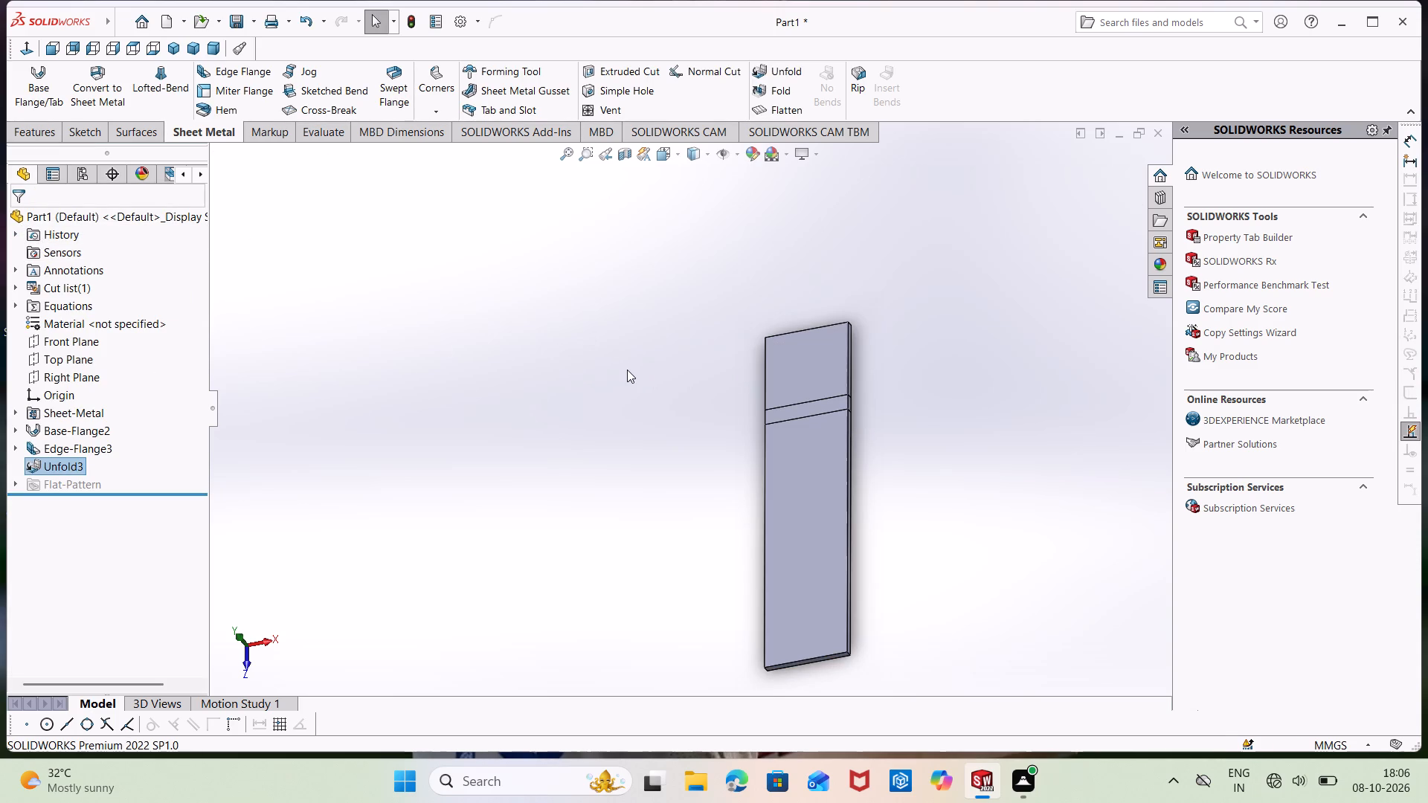
Start a new sketch on the base flange's broad face of the unfolded strip.
middle_click_drag(627, 370, 684, 404)
right_click(803, 351)
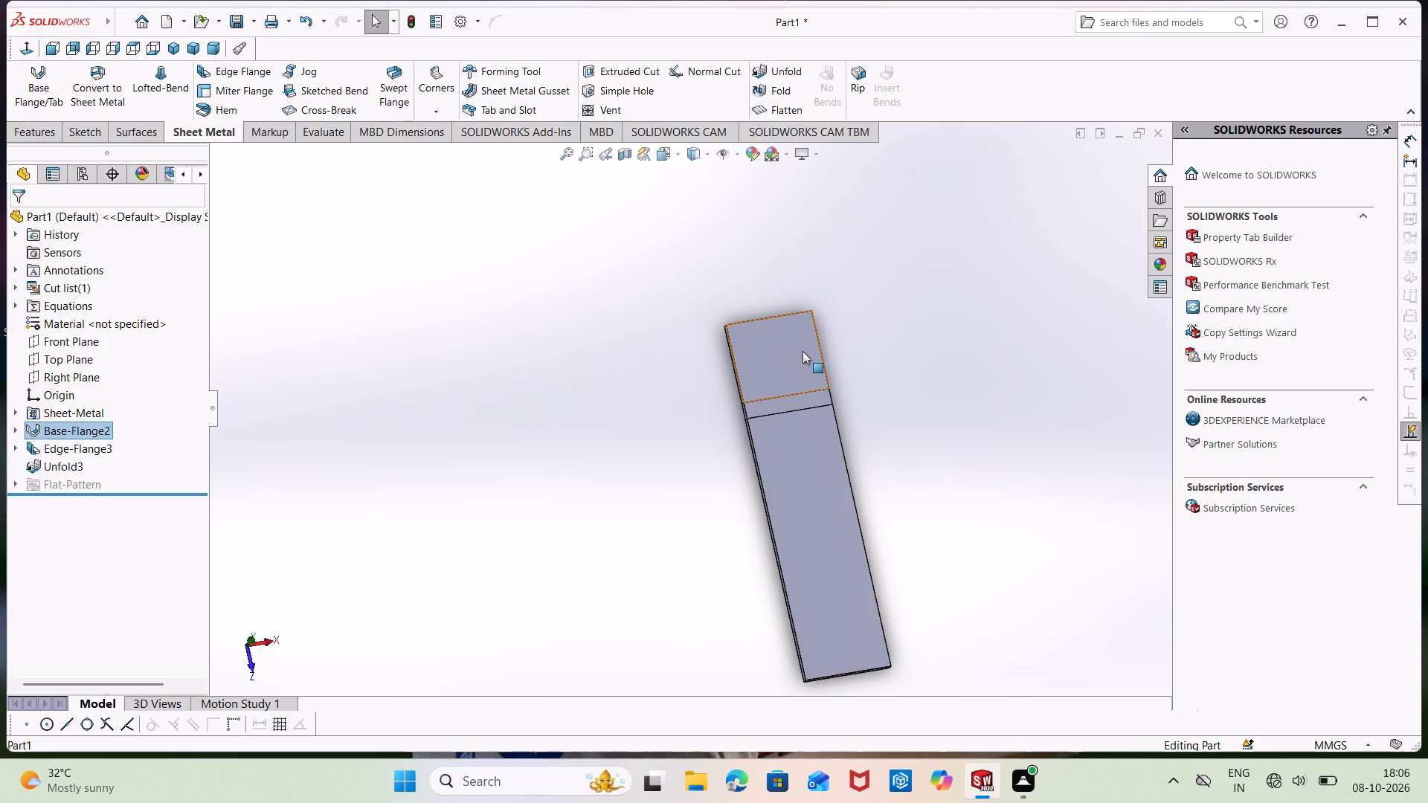
left_click(844, 326)
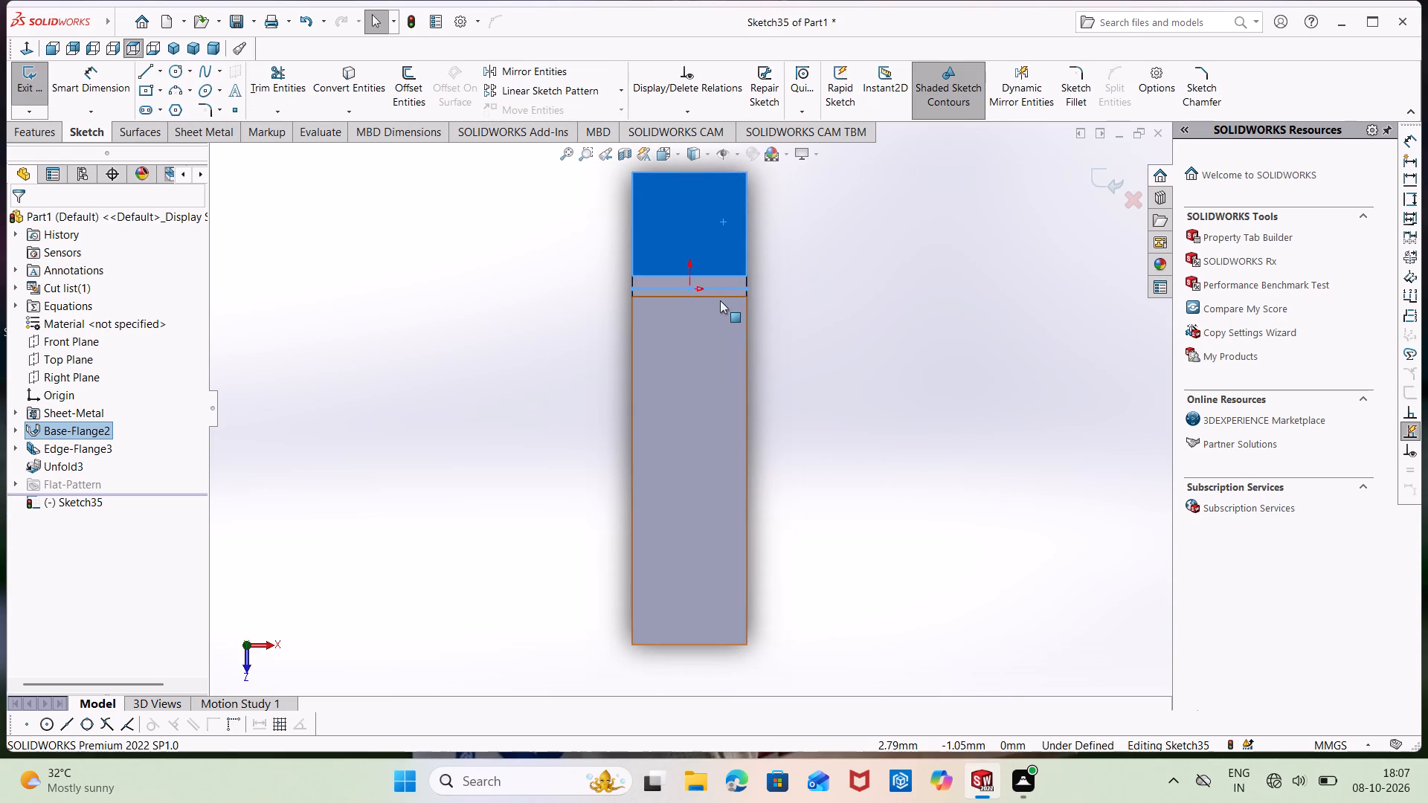
scroll(564, 372, "up", 1)
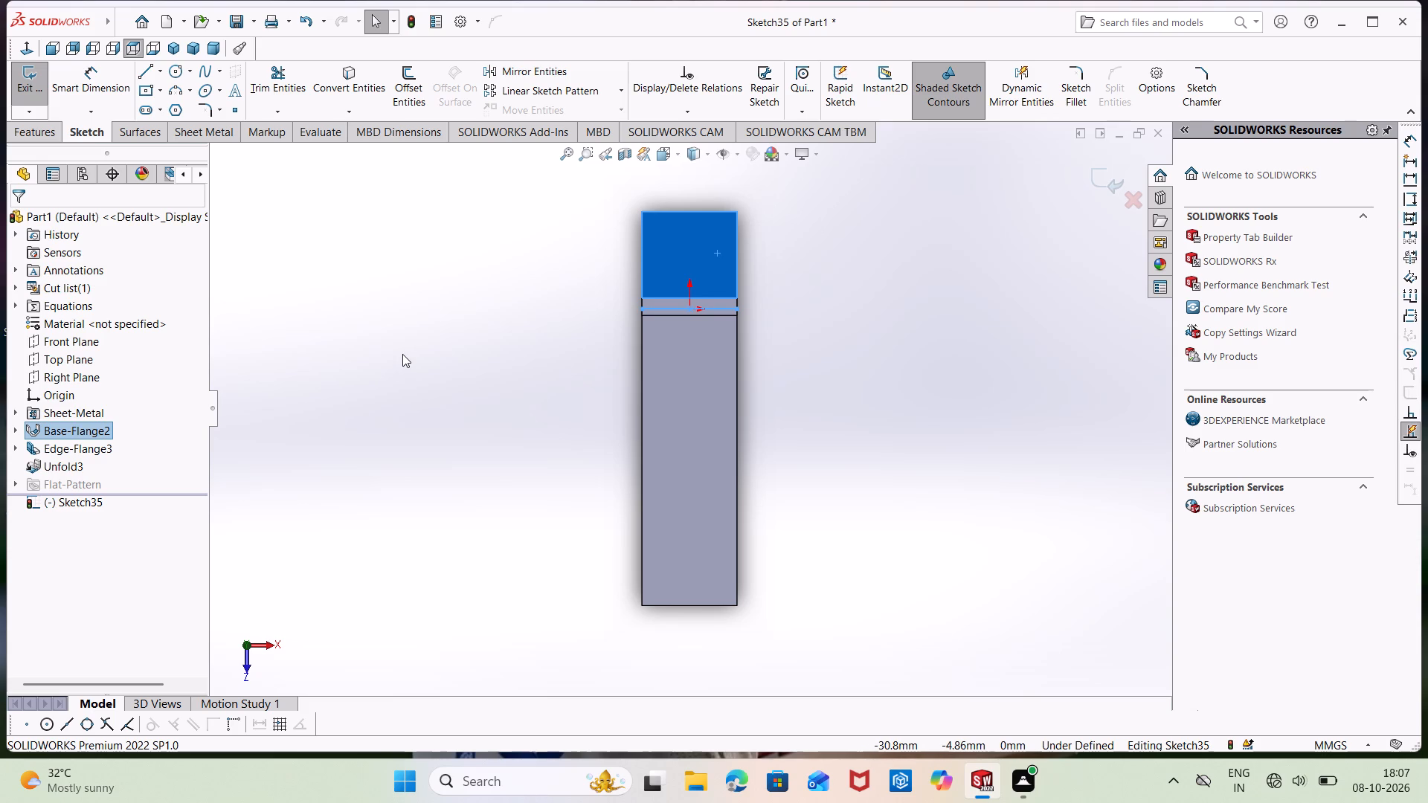
left_click(362, 310)
scroll(615, 332, "up", 2)
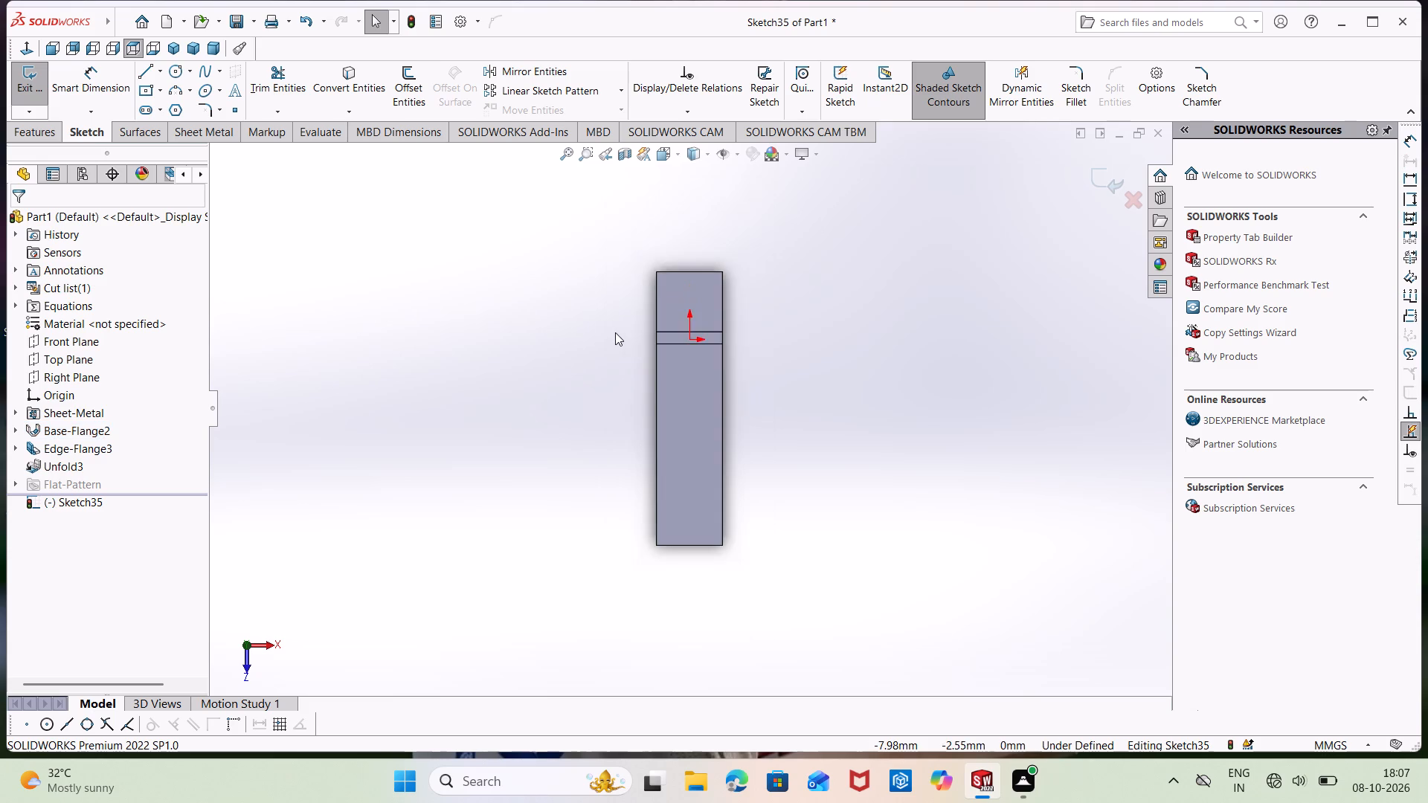
scroll(615, 332, "down", 5)
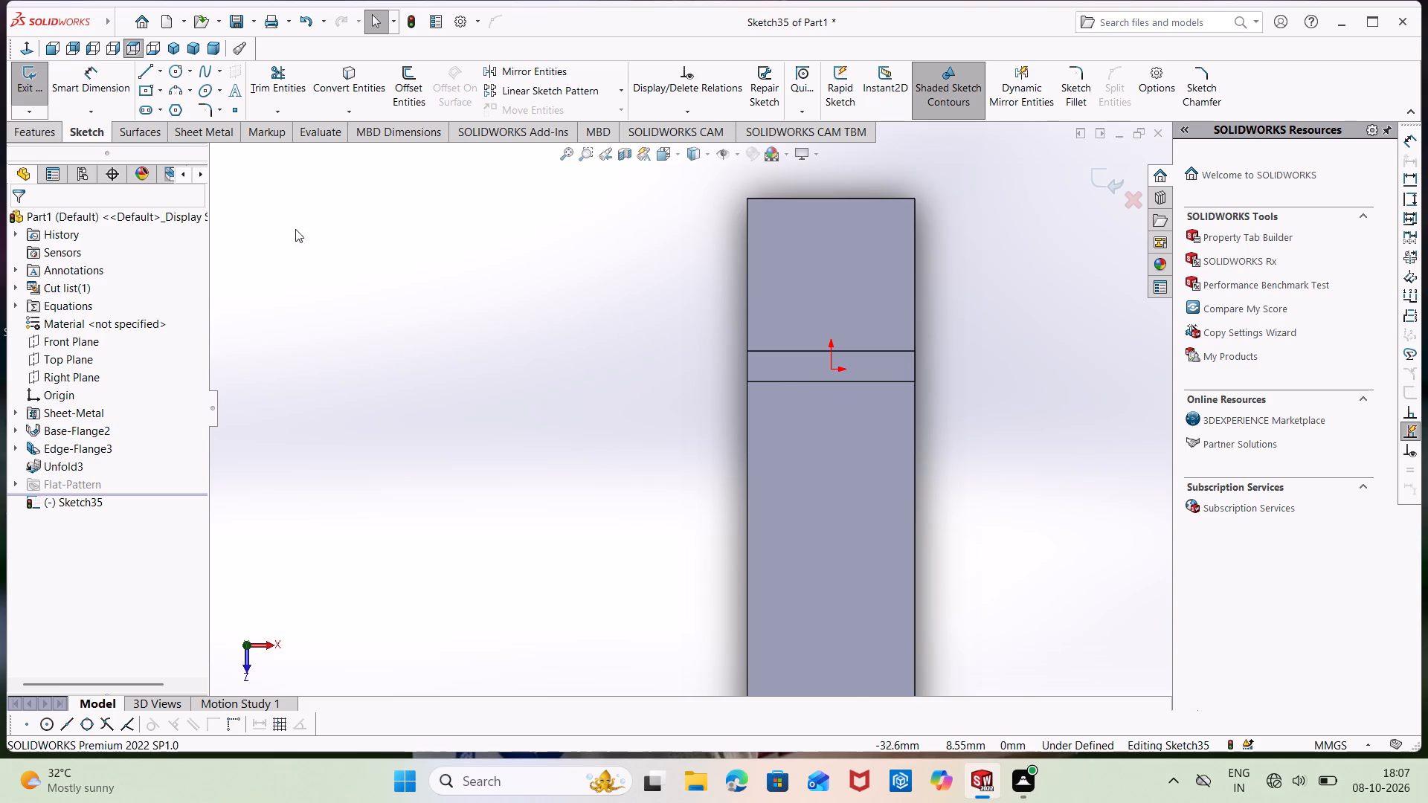
Sketch a closed profile along the strip's left edge from its top corner, about 1.8 × 13.9 mm, with an inward tab about 1.7 × 3.3 mm.
left_click(149, 68)
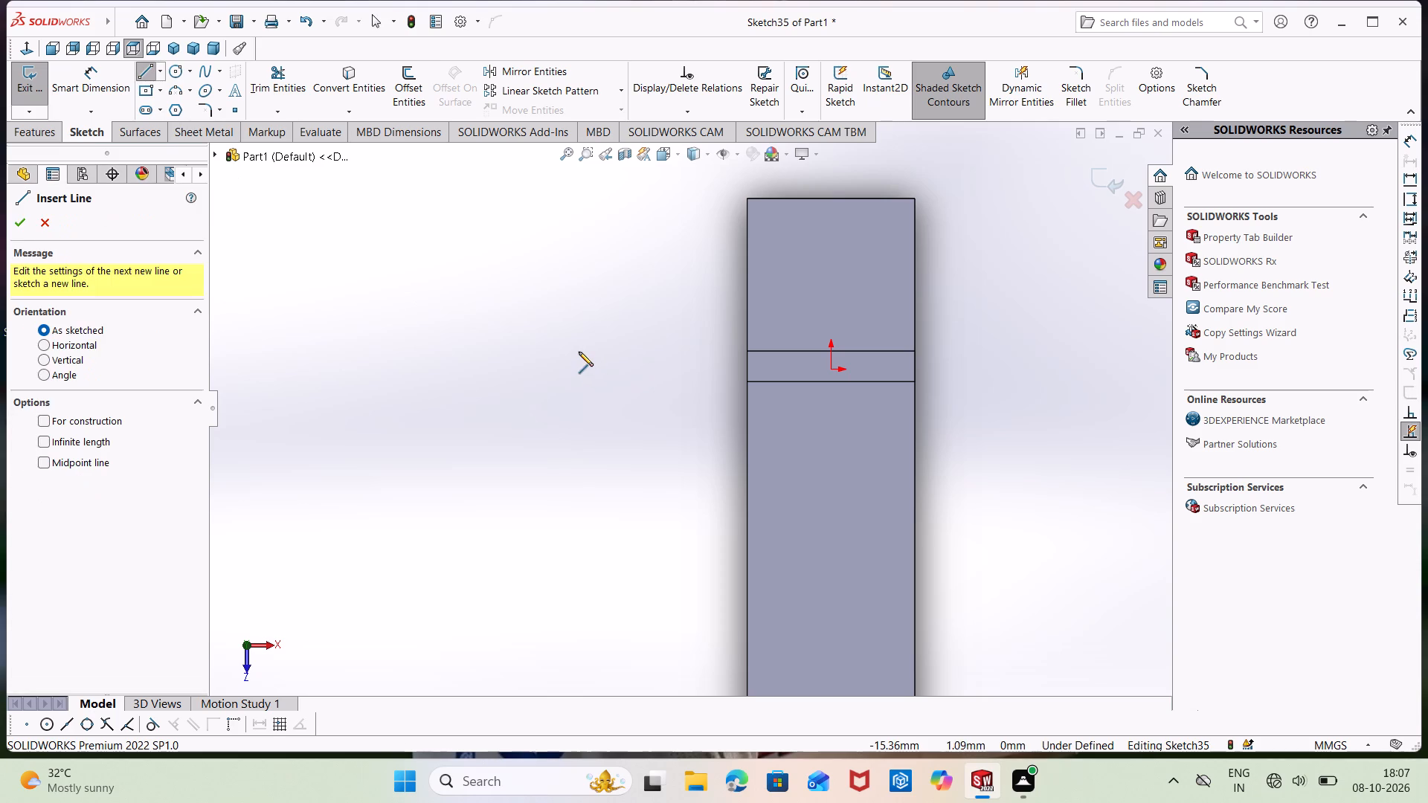
left_click(777, 201)
left_click(778, 261)
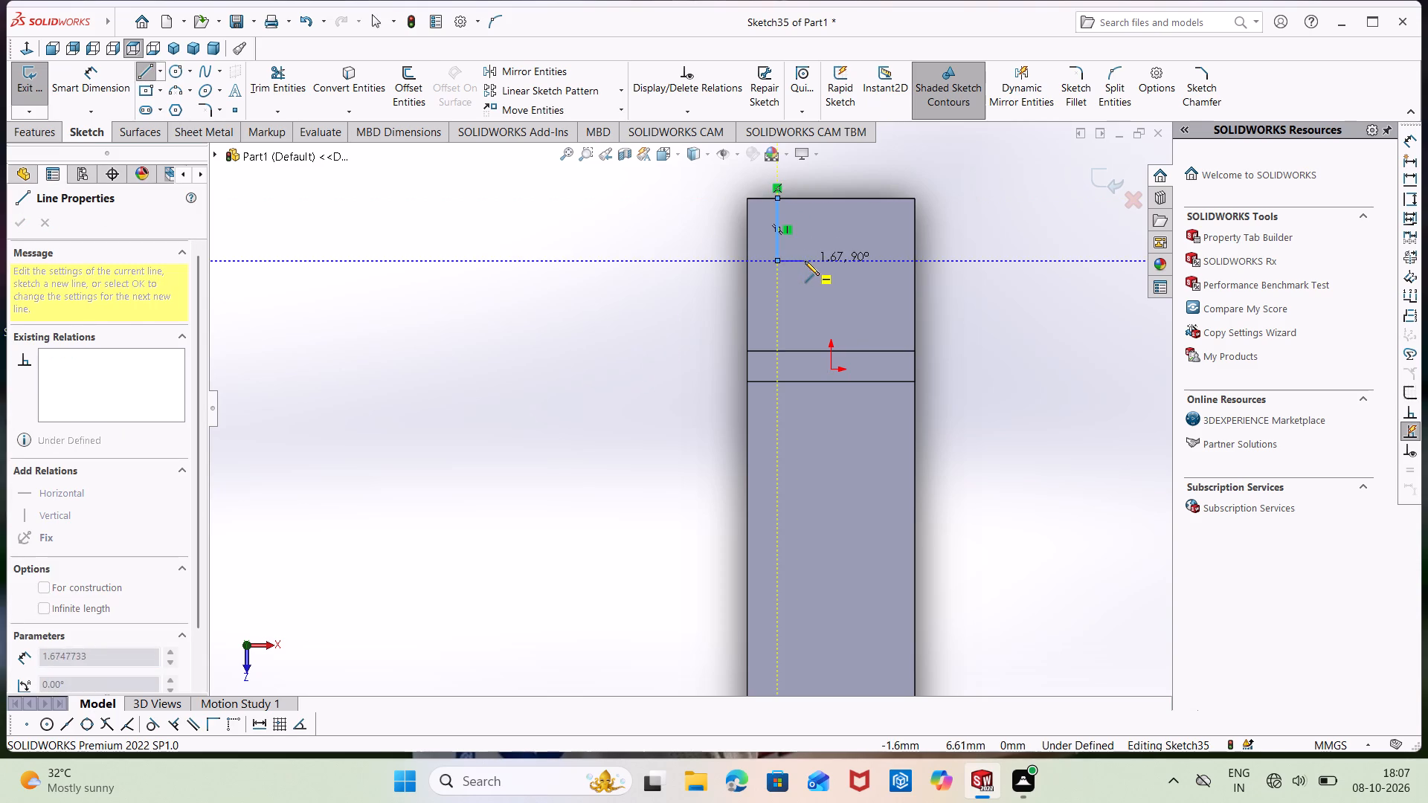
left_click(805, 261)
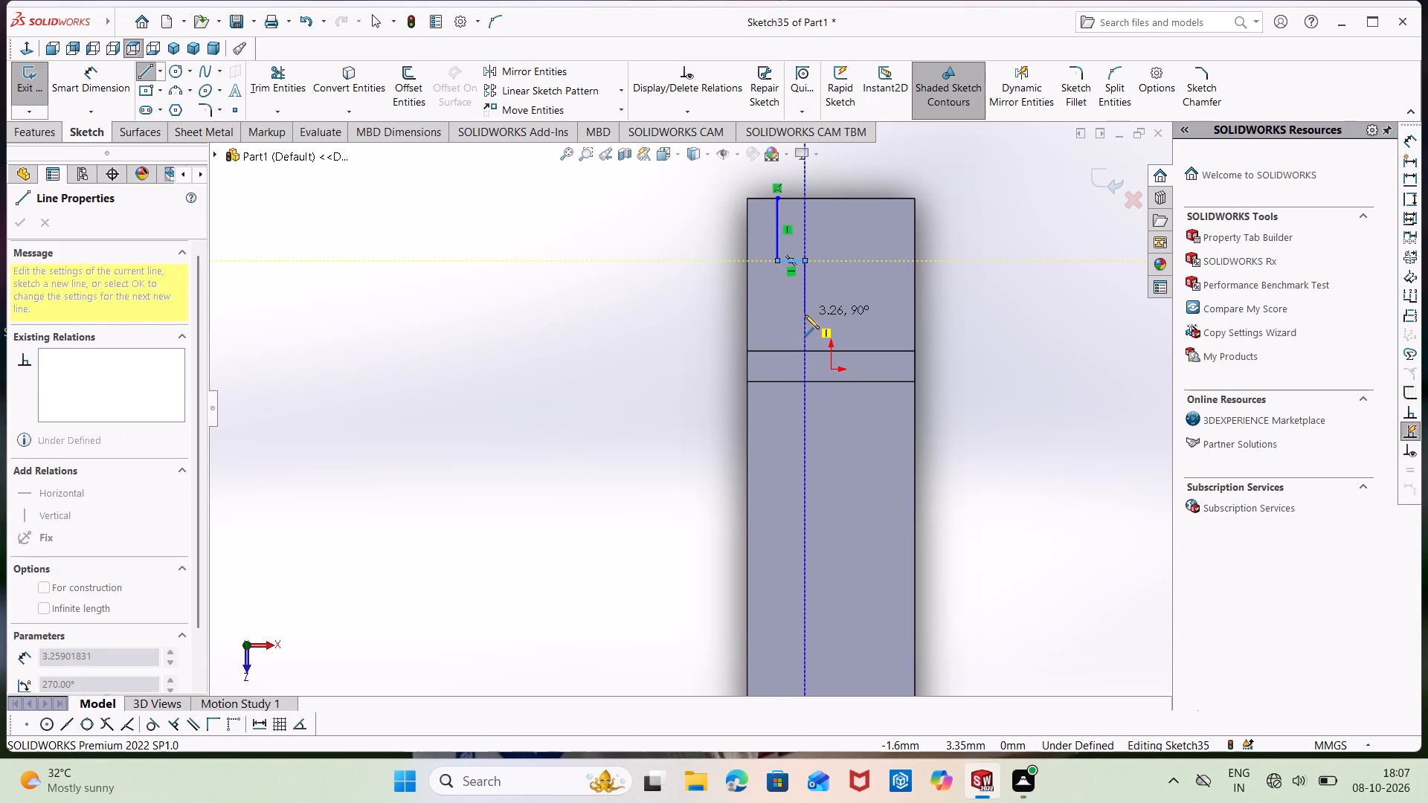
left_click(805, 315)
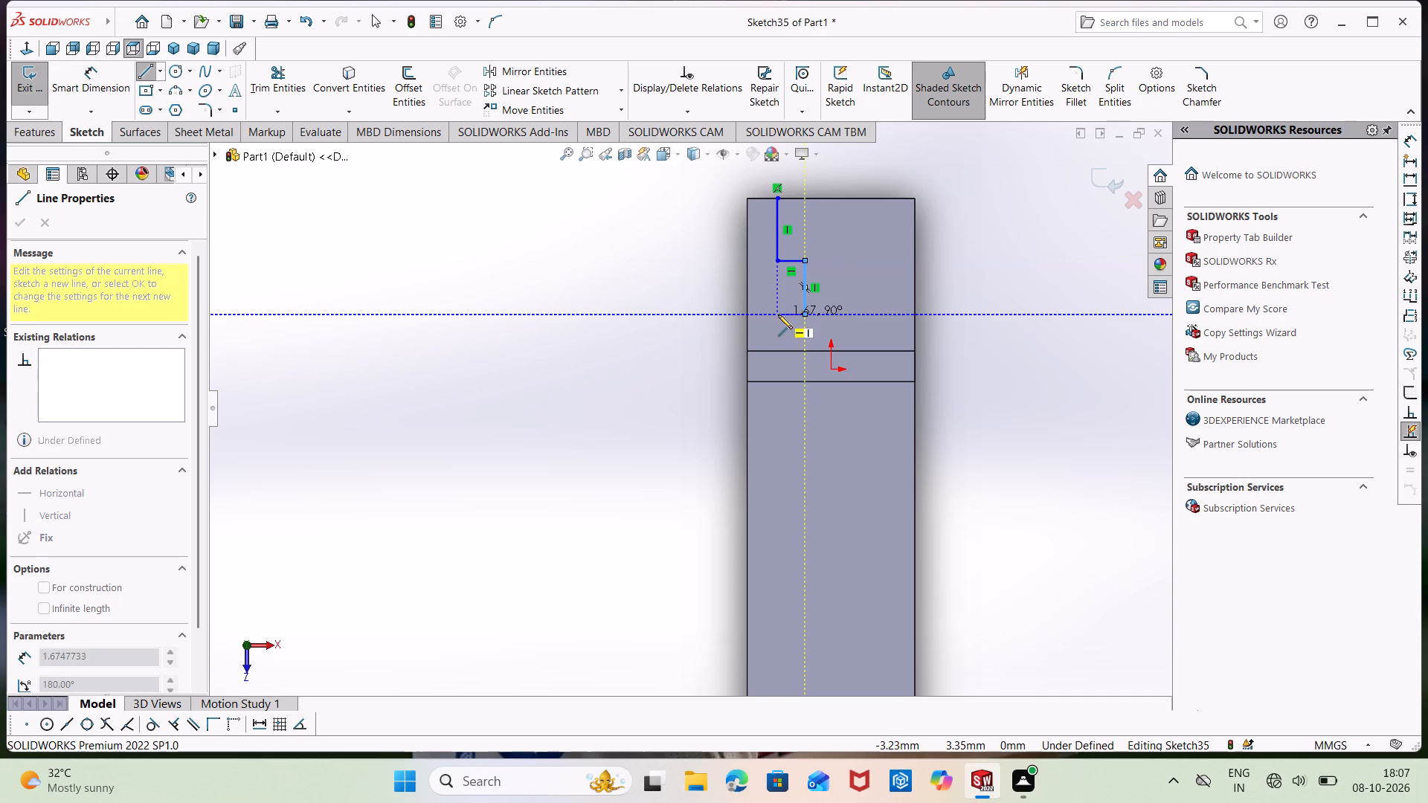
left_click(778, 315)
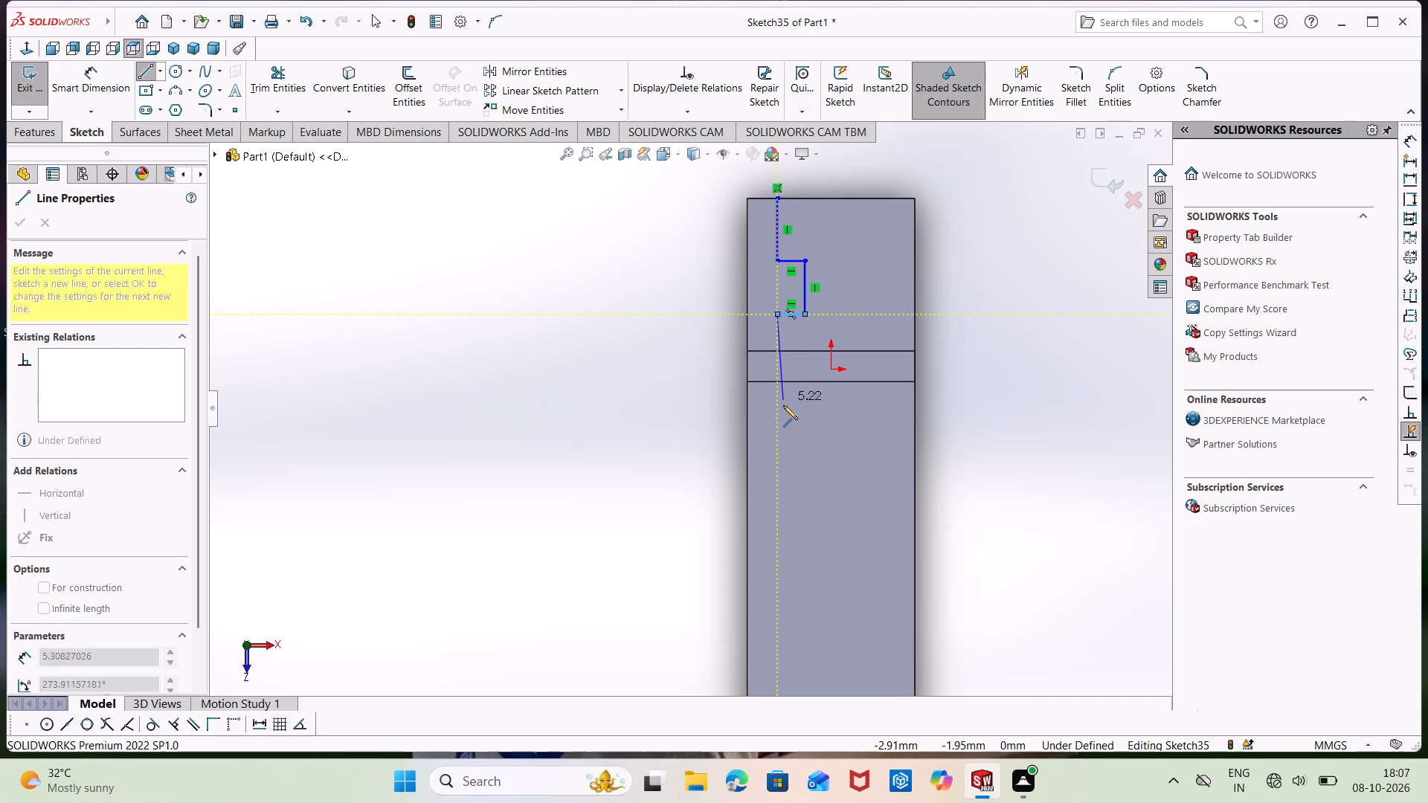
left_click(779, 428)
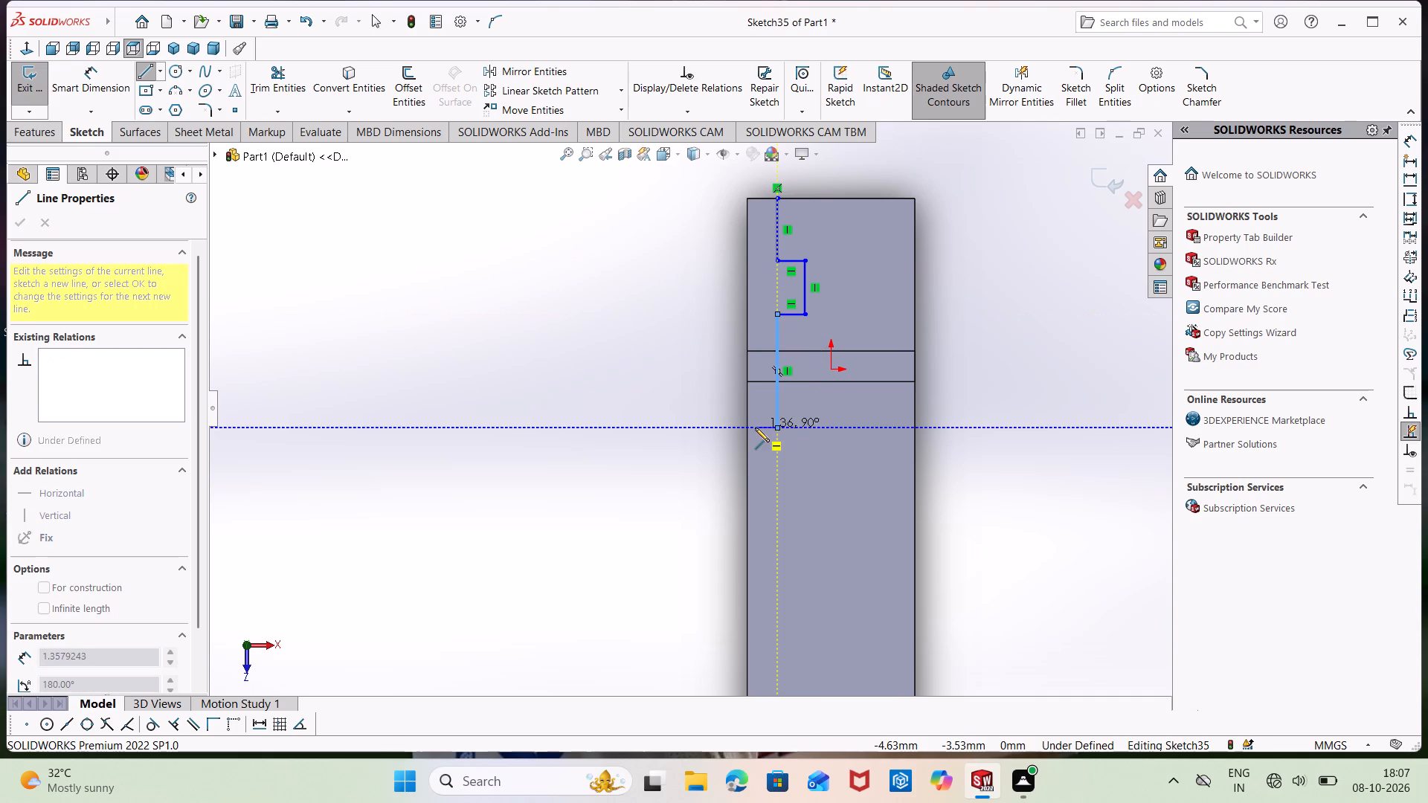
left_click(748, 429)
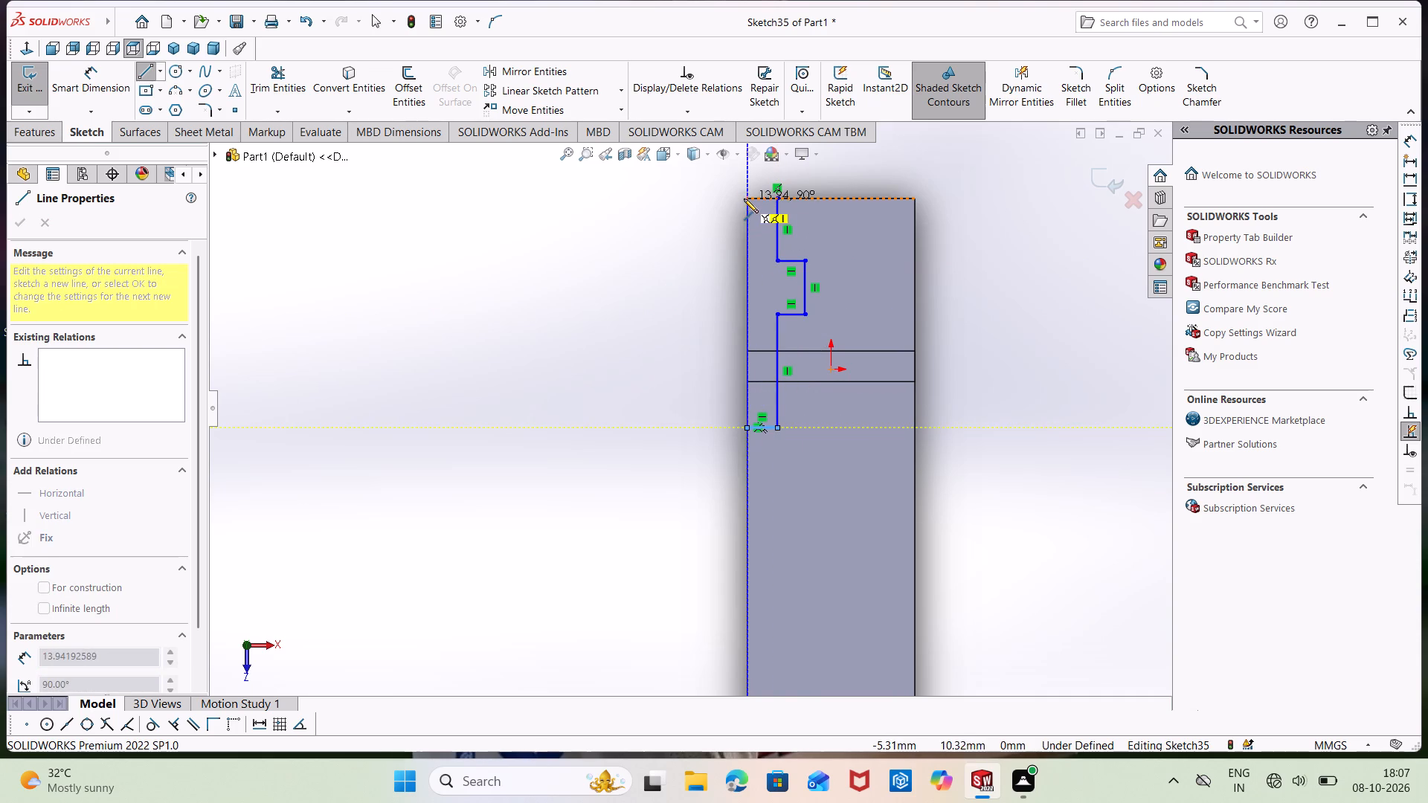
left_click(744, 197)
left_click(778, 199)
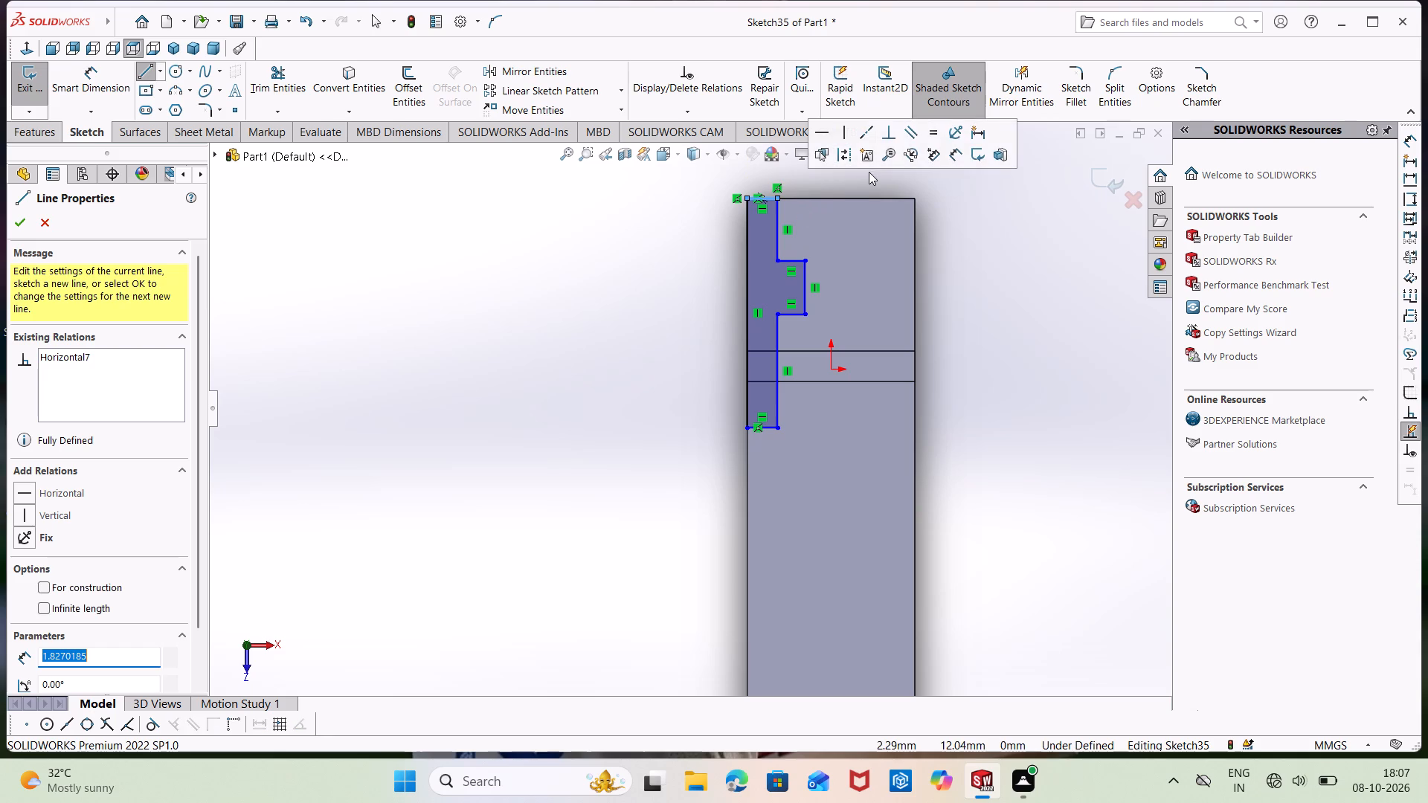
key("Escape")
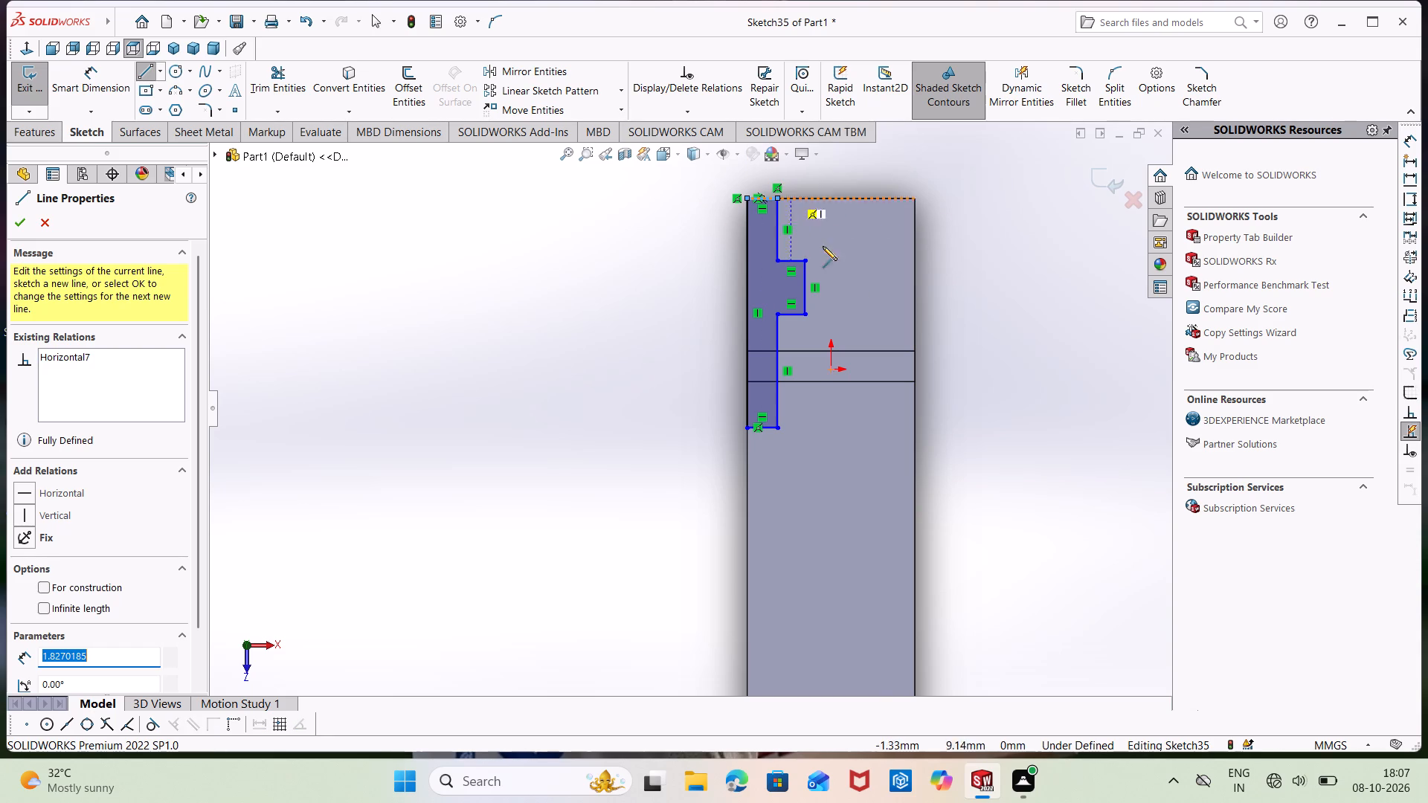
Sketch a vertical construction line about 11.15 mm long from the top edge's midpoint down to the lower bend line.
left_click(831, 196)
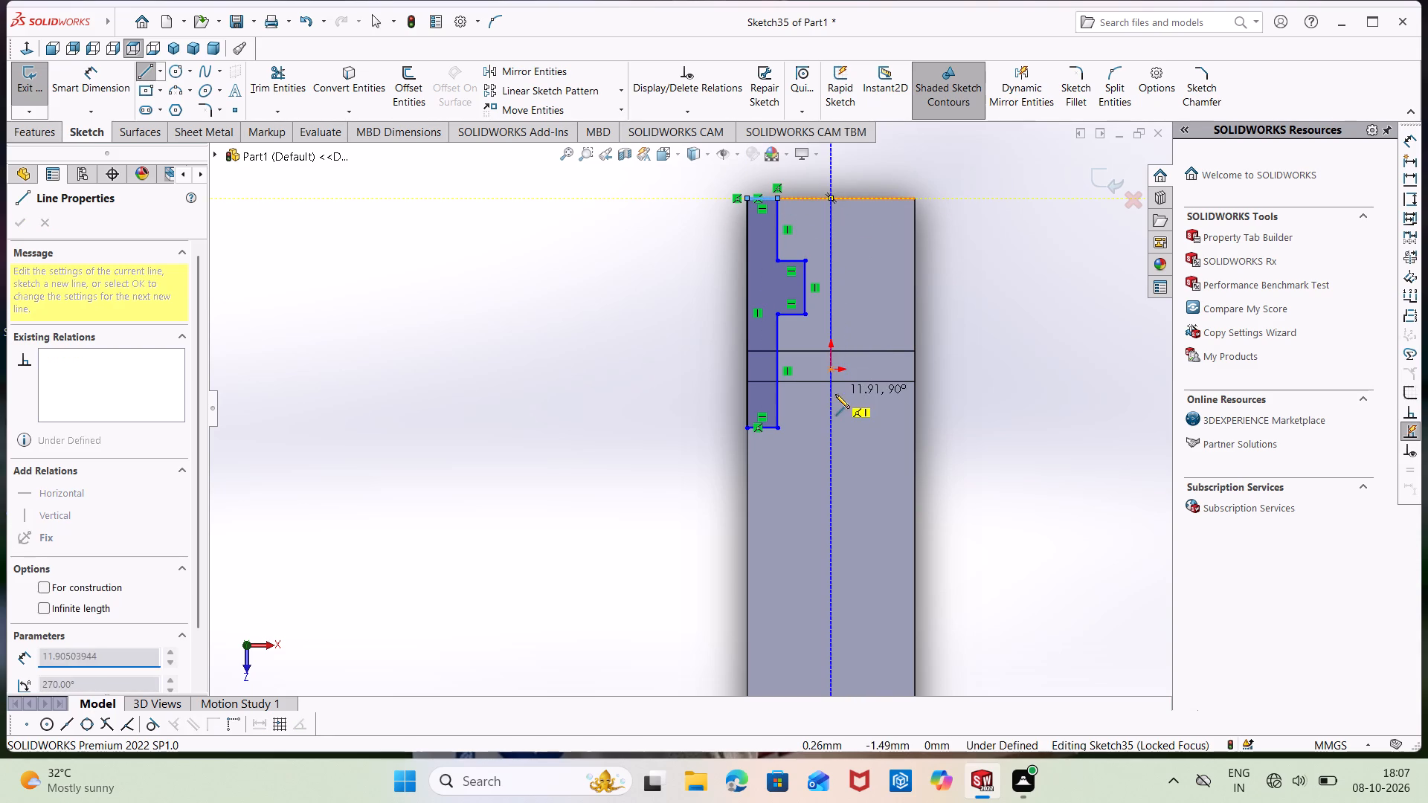
left_click(830, 381)
key("Escape")
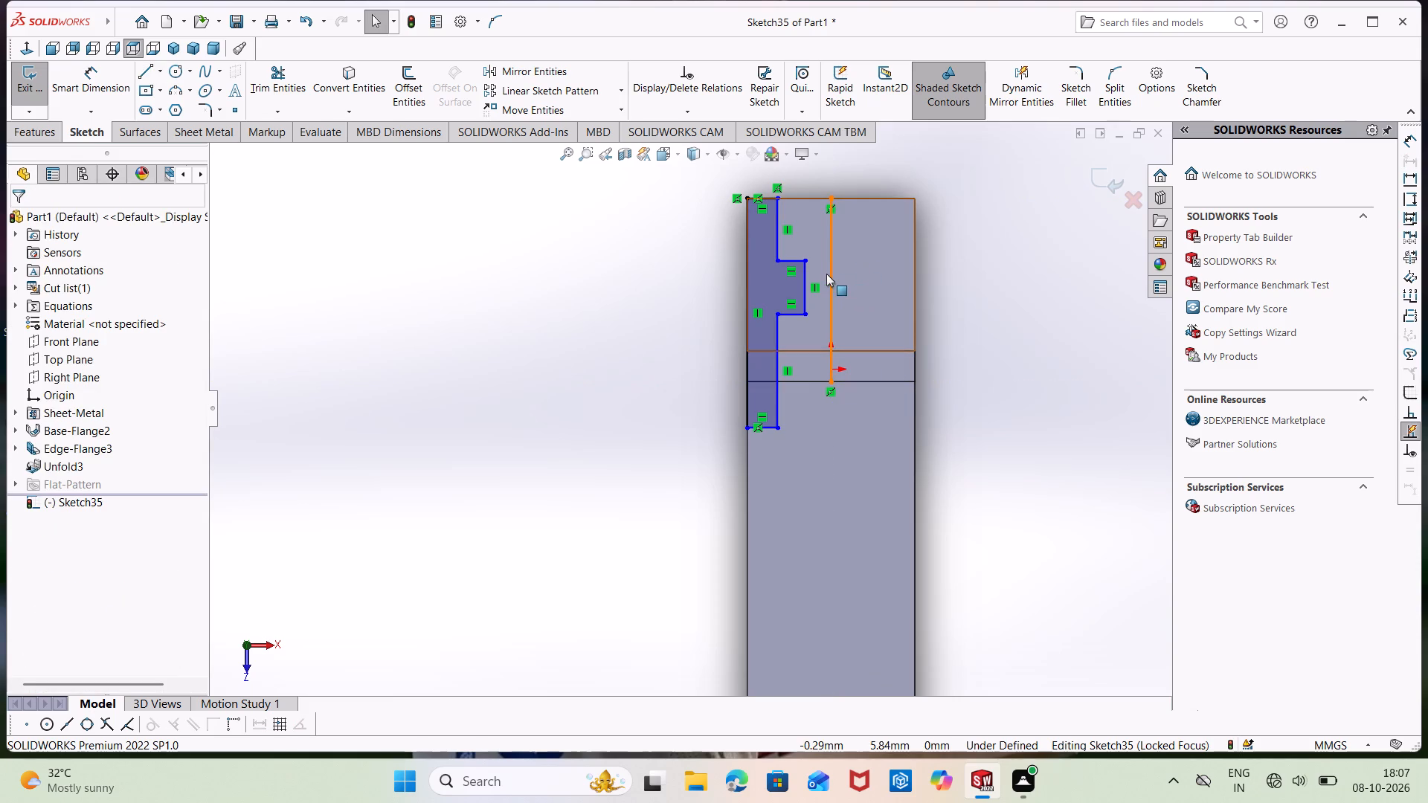
left_click(830, 270)
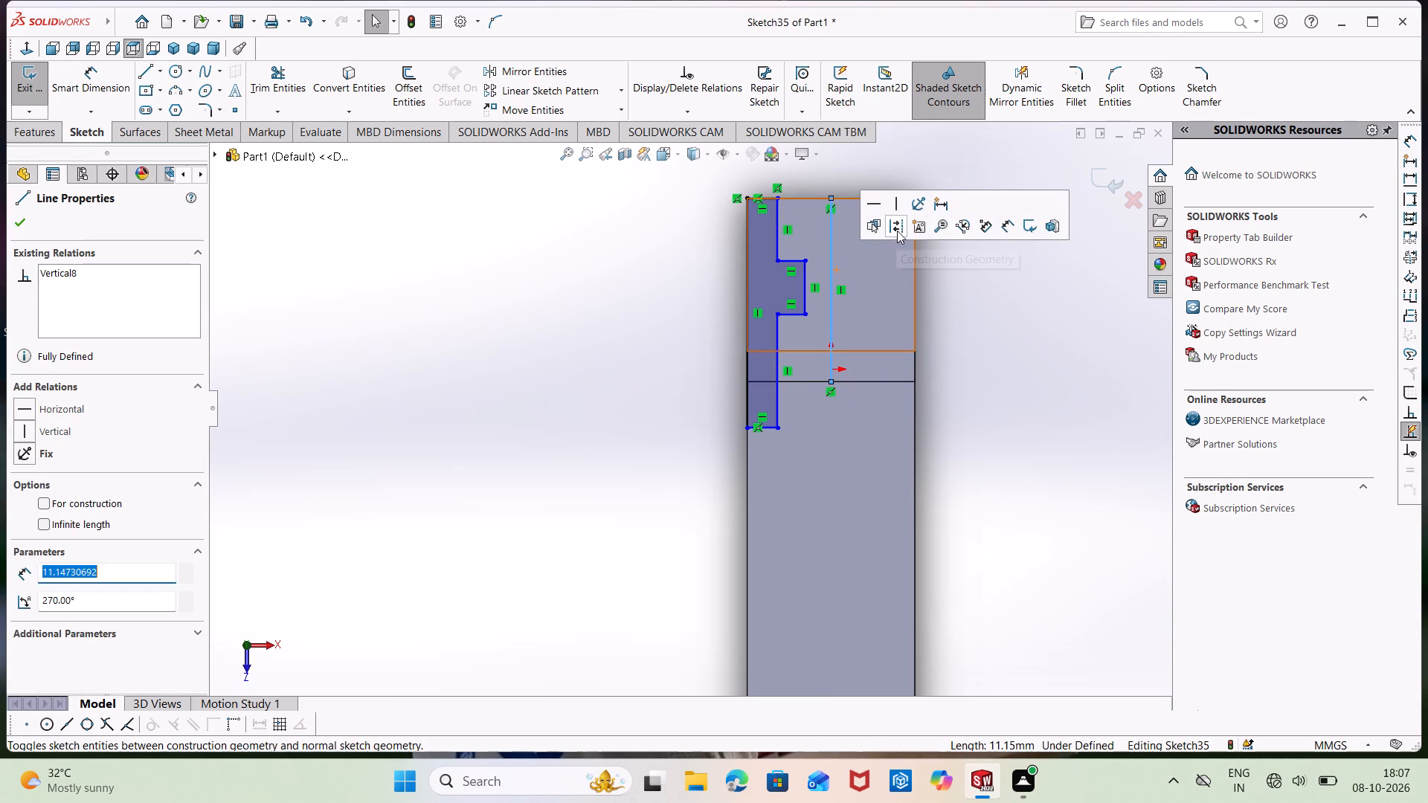
left_click(895, 226)
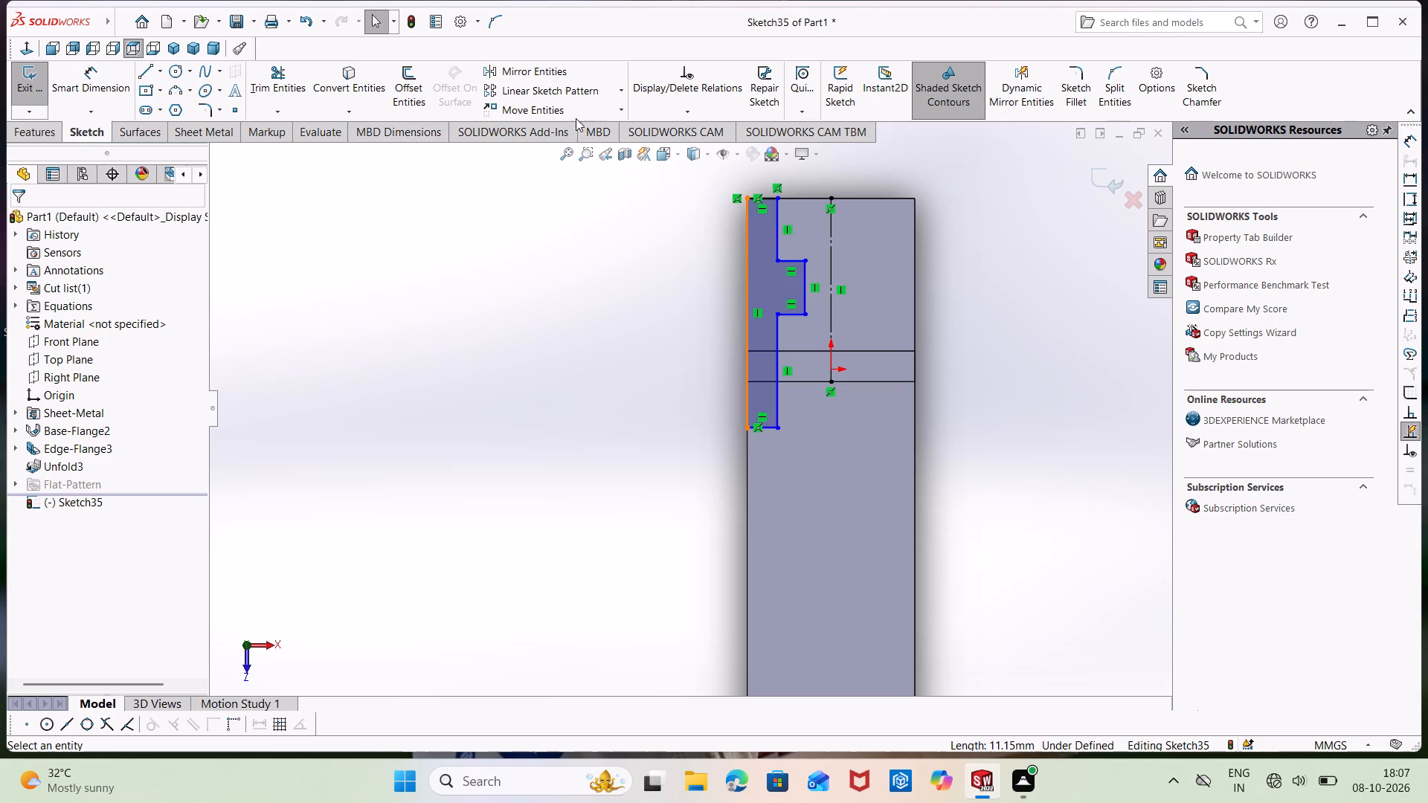
Mirror the whole closed side profile about the vertical construction line onto the strip's opposite edge.
left_click(534, 73)
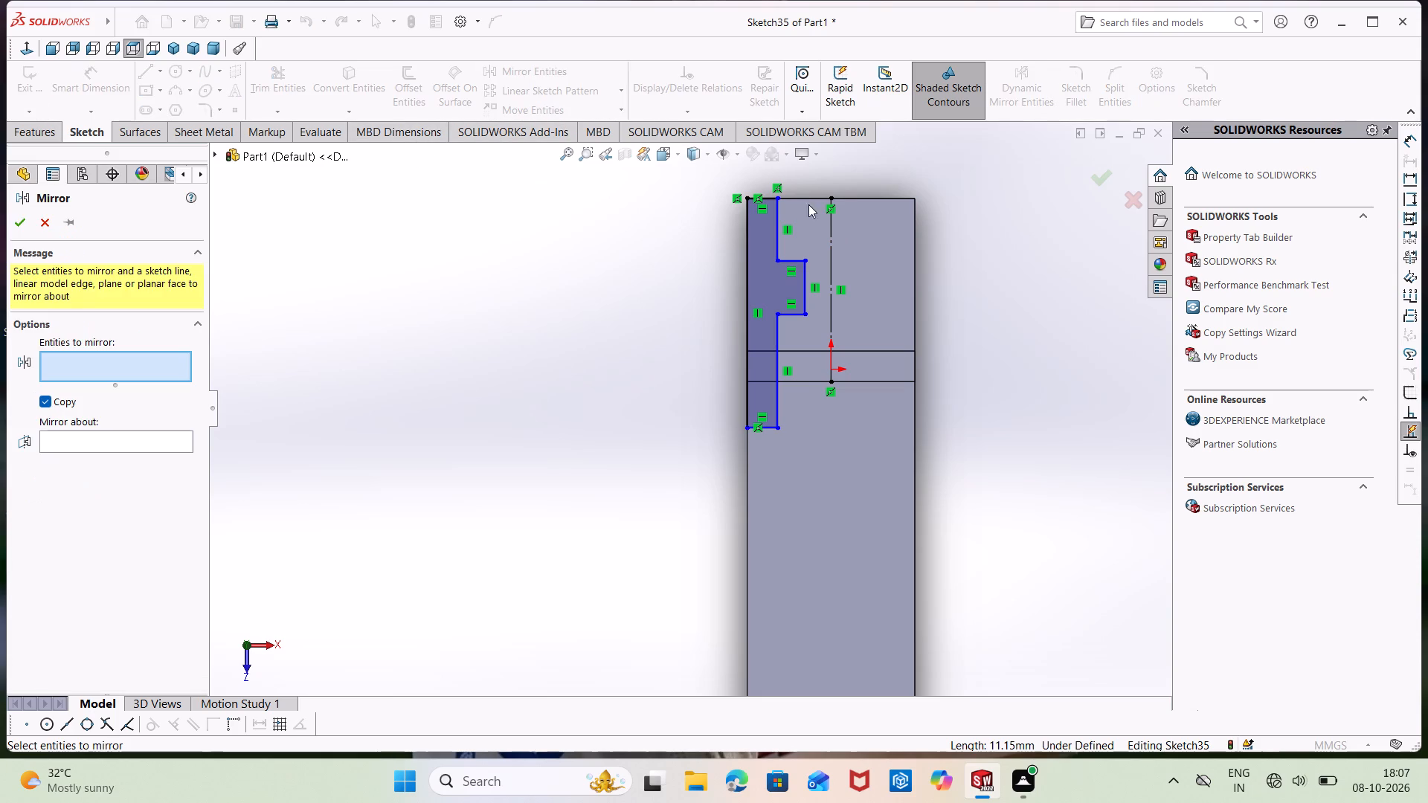
left_click(765, 291)
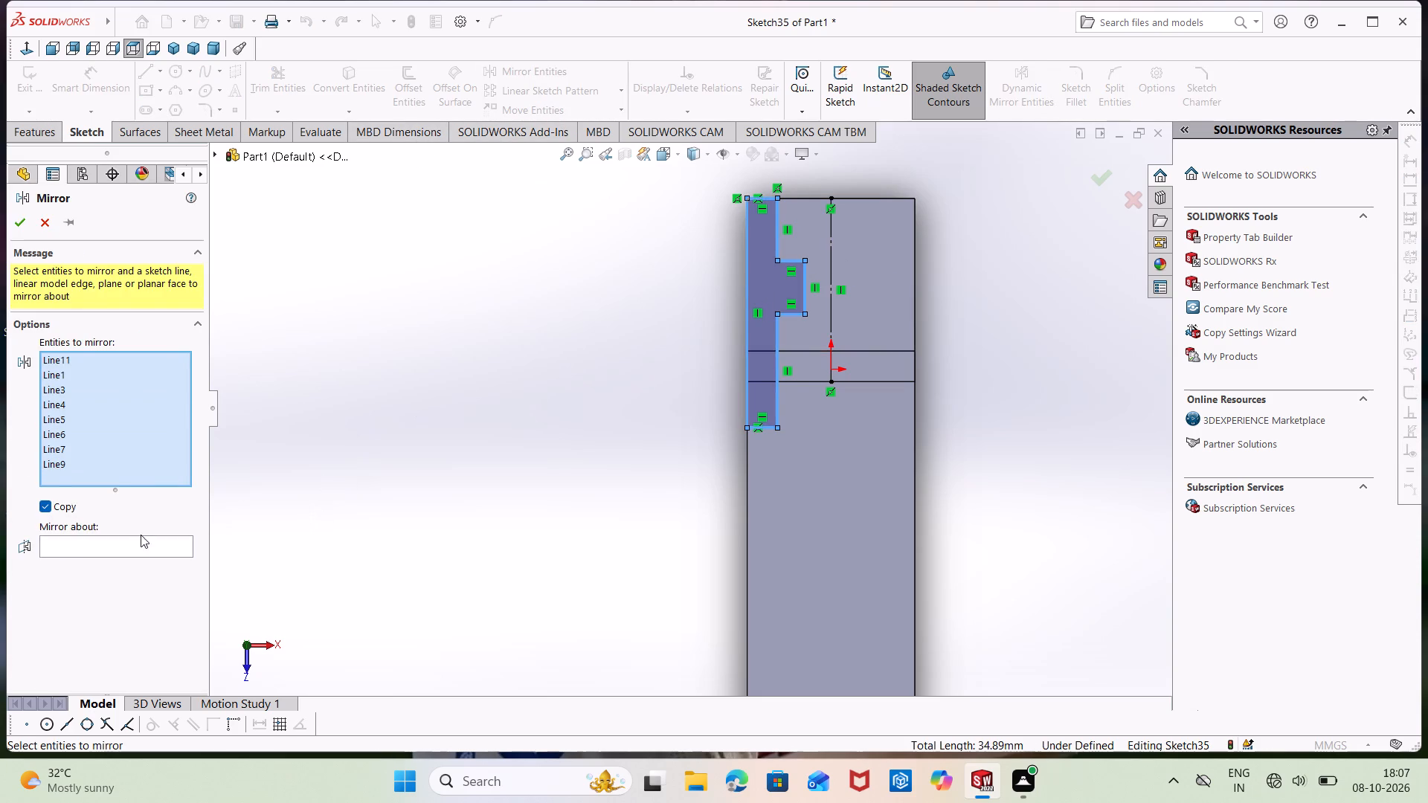
left_click(128, 538)
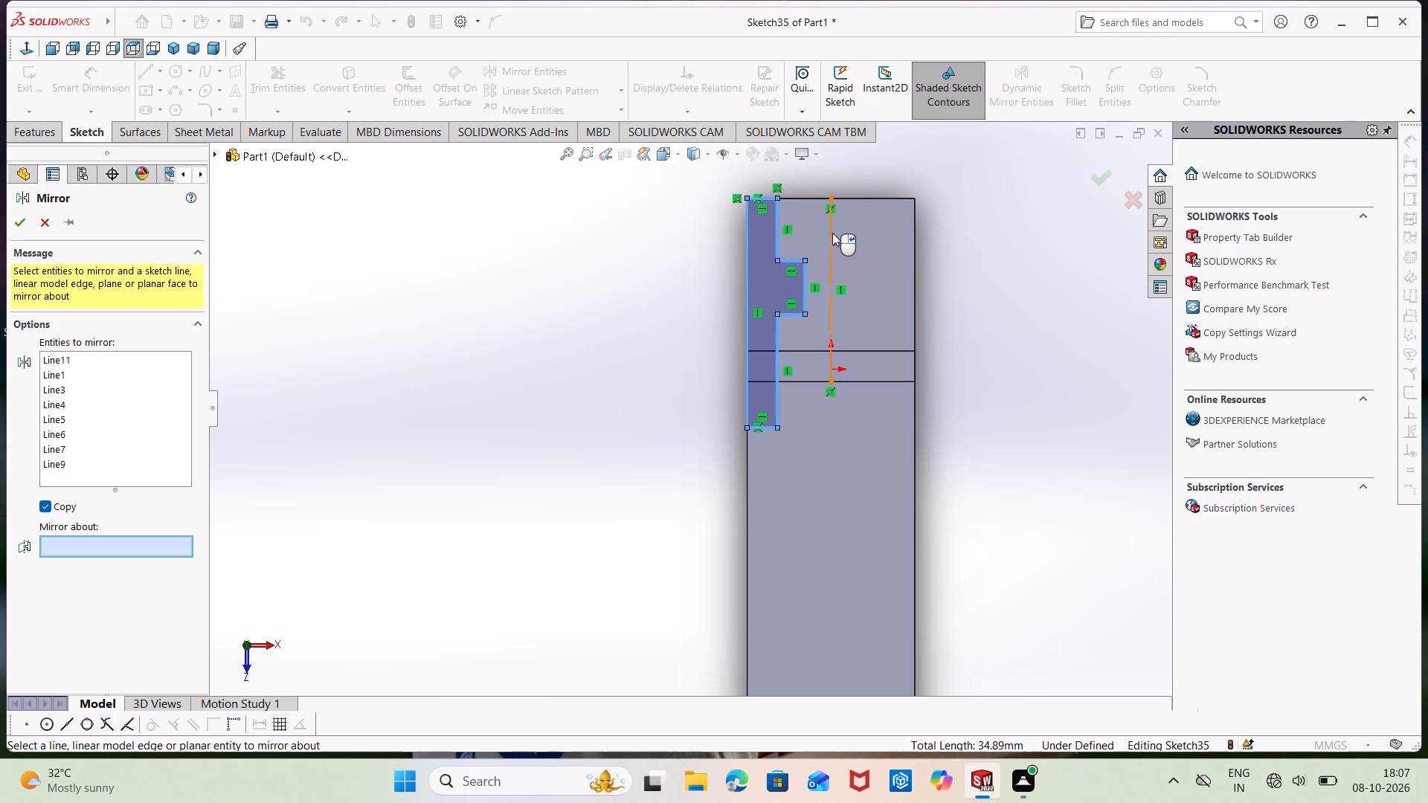
left_click(832, 233)
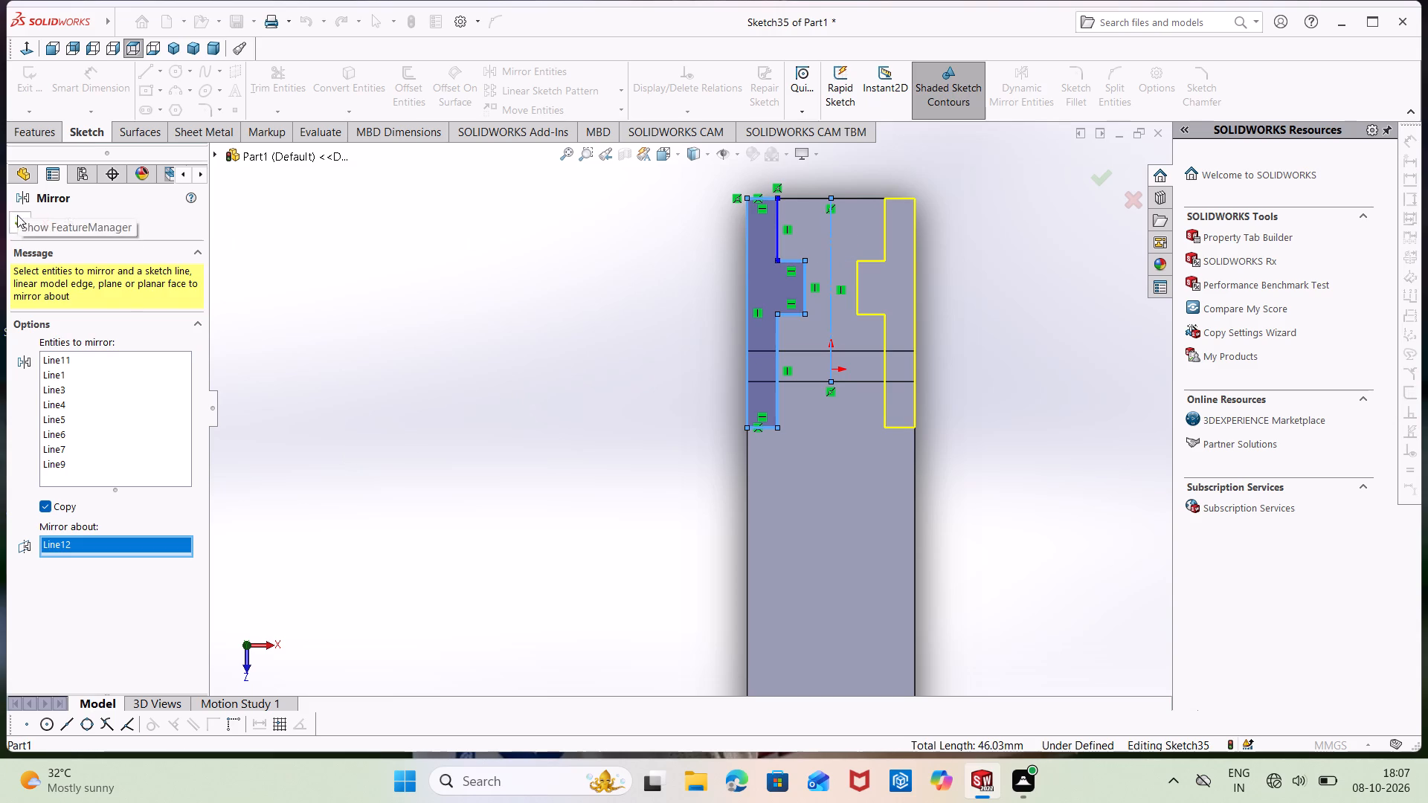
left_click(17, 221)
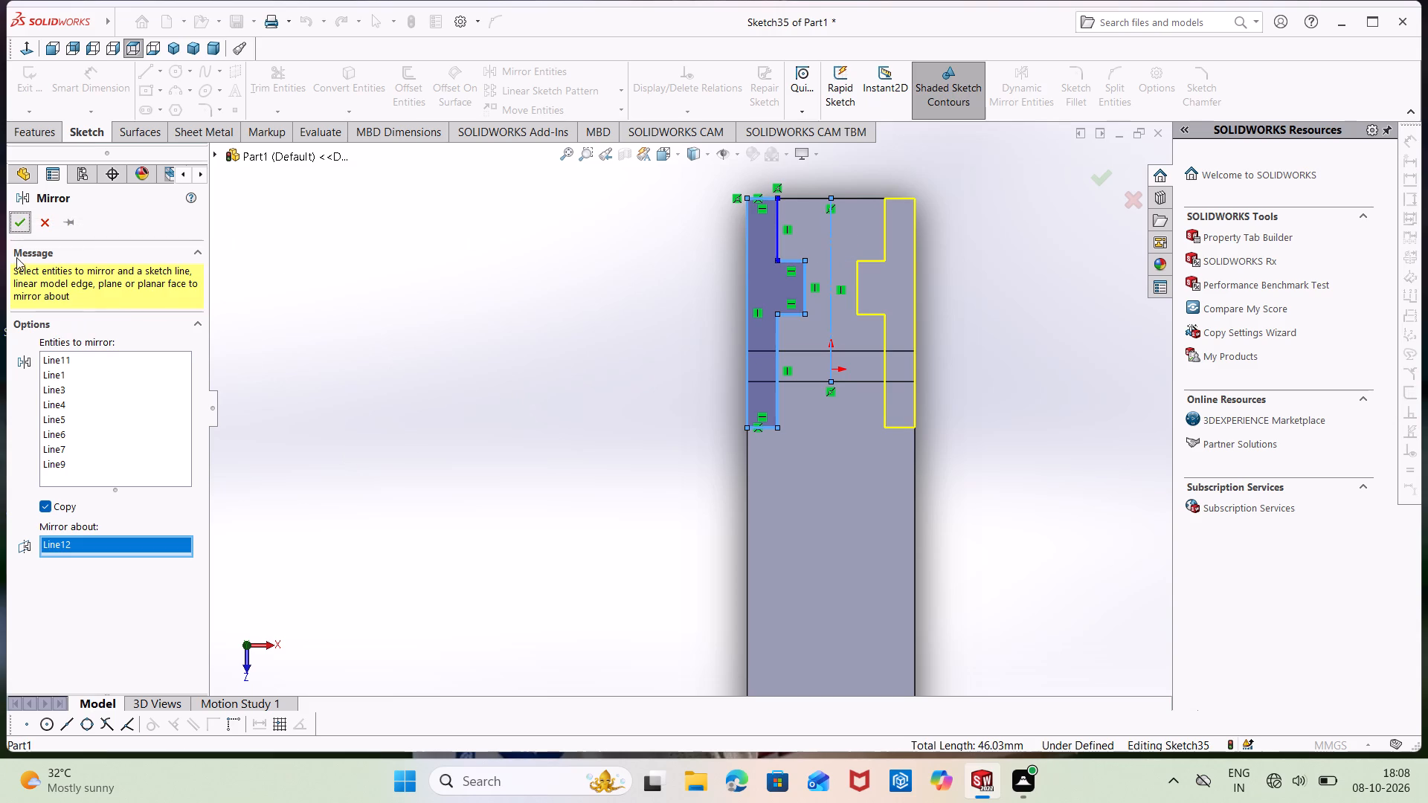
left_click(13, 216)
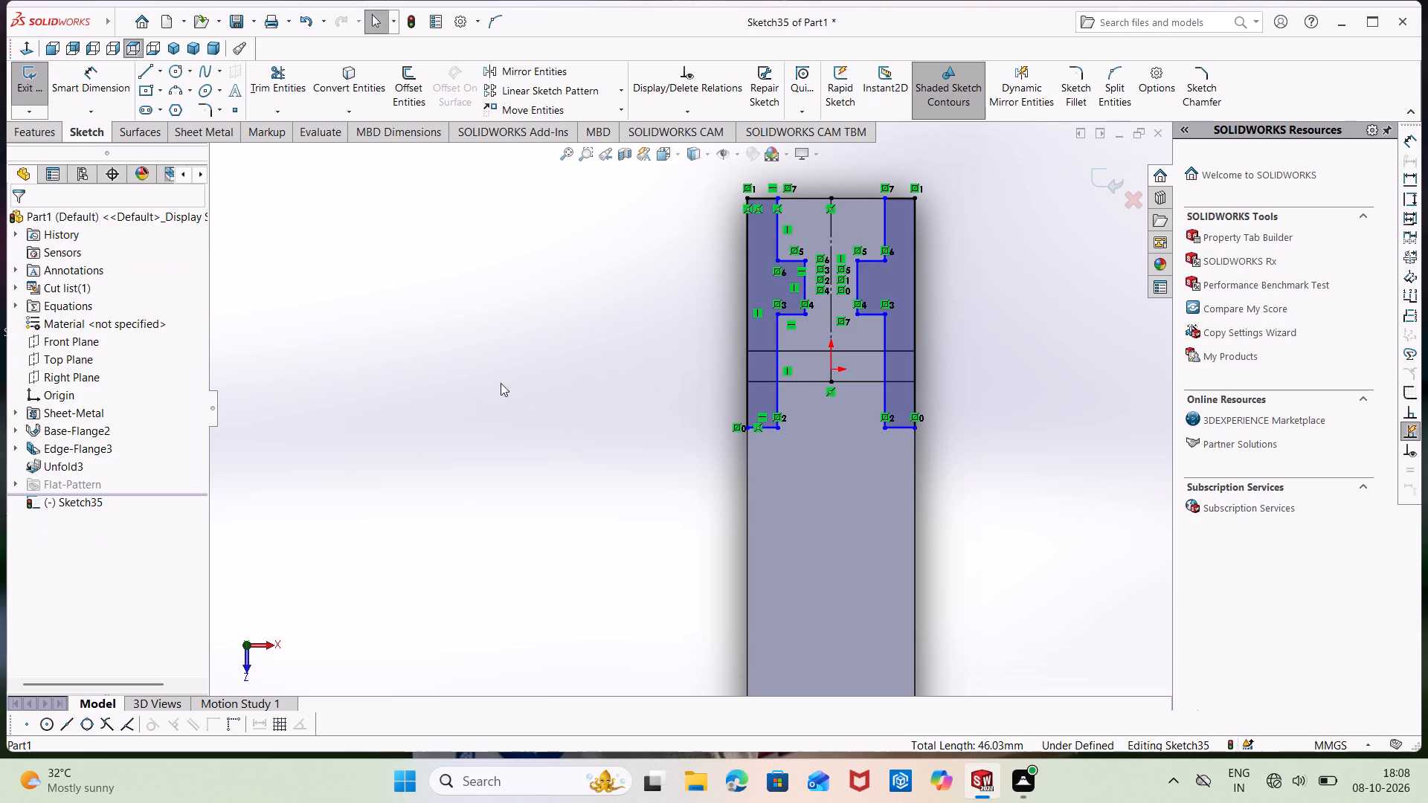
Dimension the gap between the two profiles' inner corners on the strip's top edge to 6.2 mm.
right_click_drag(523, 474, 478, 274)
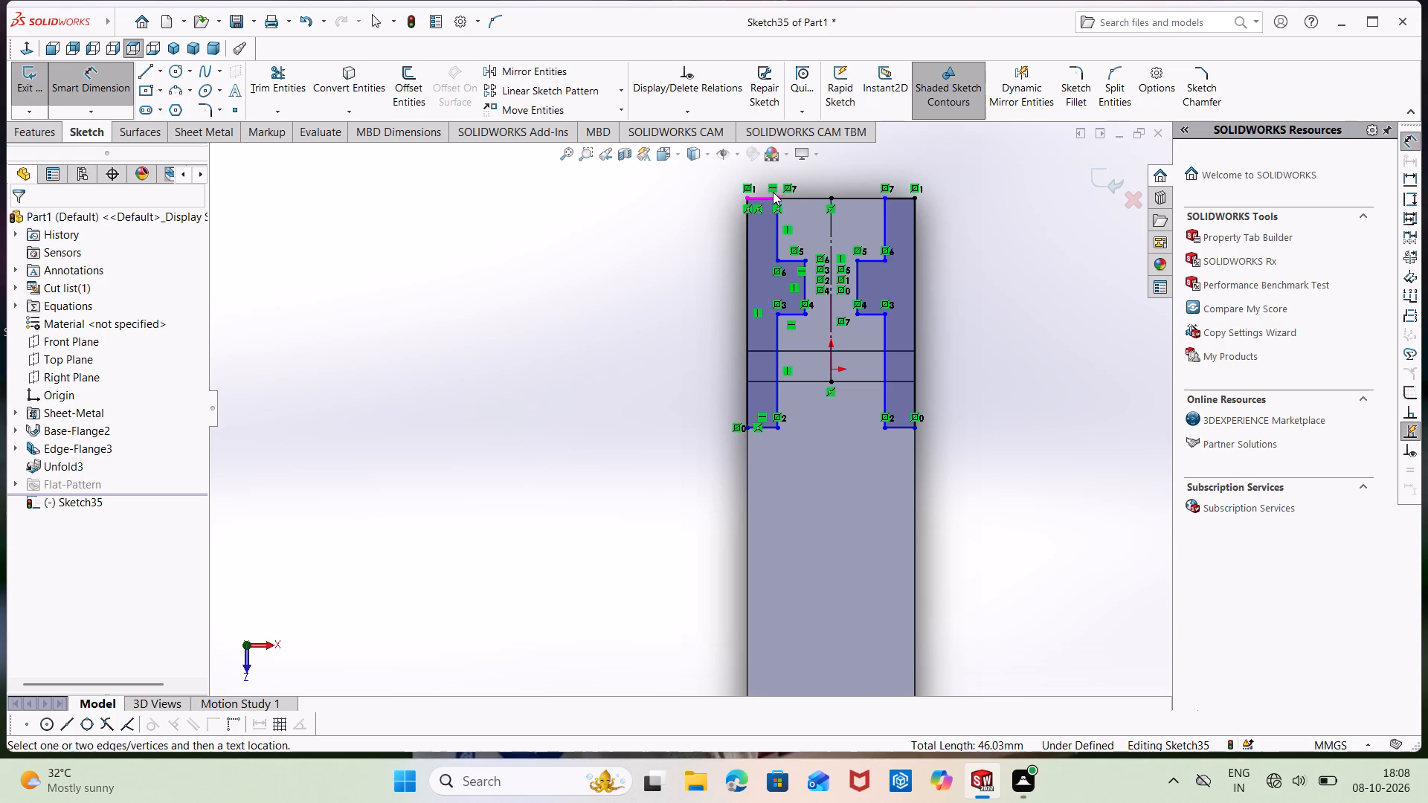
left_click(775, 196)
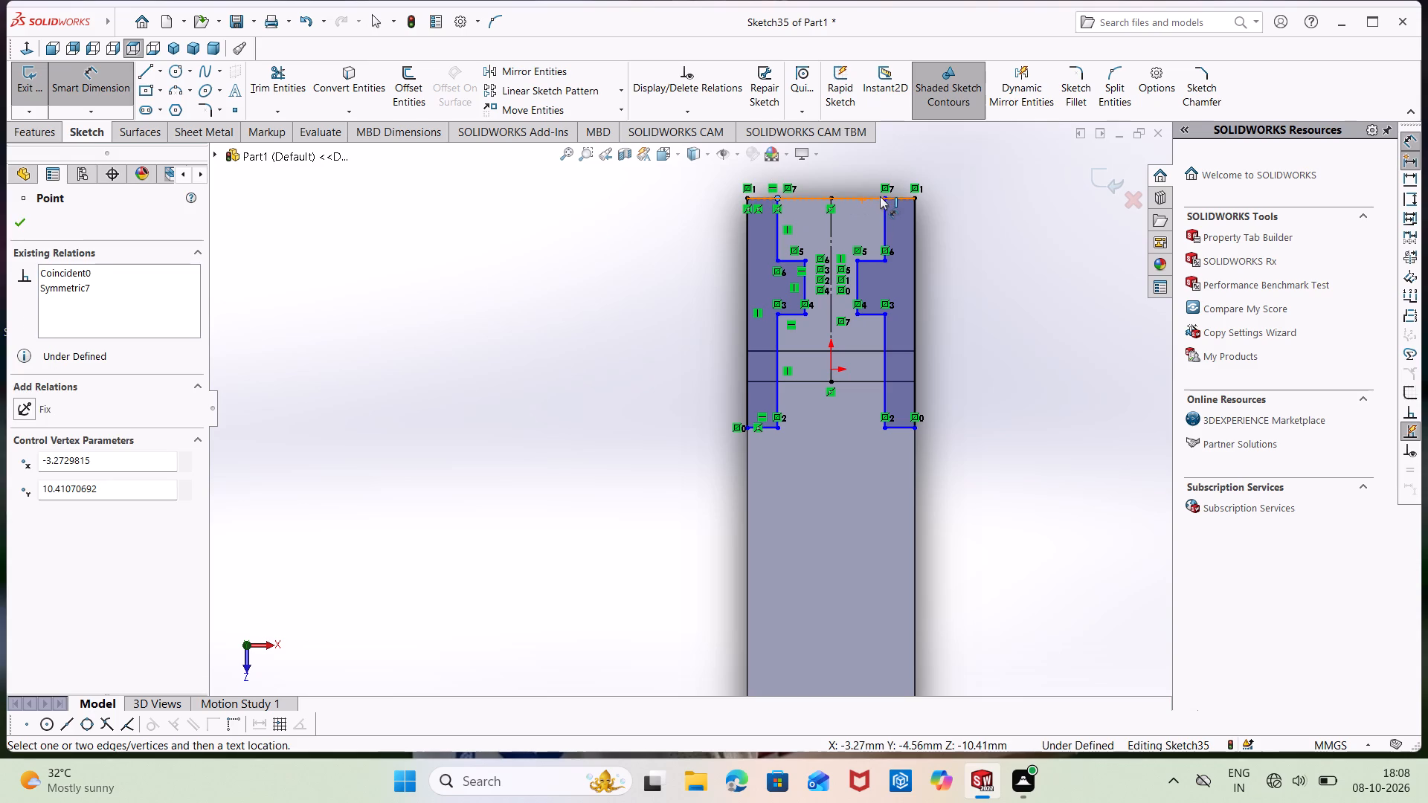
left_click(884, 196)
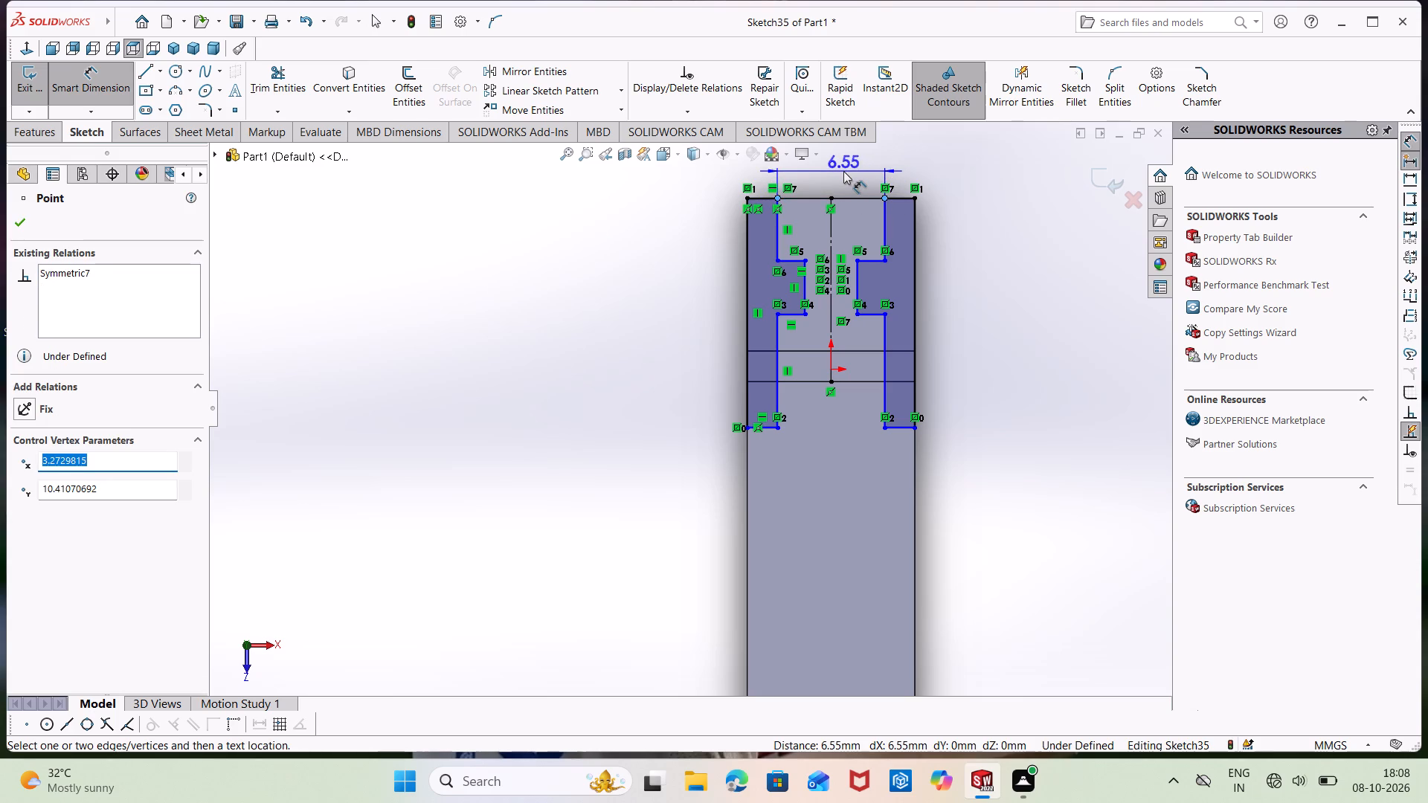
left_click(843, 171)
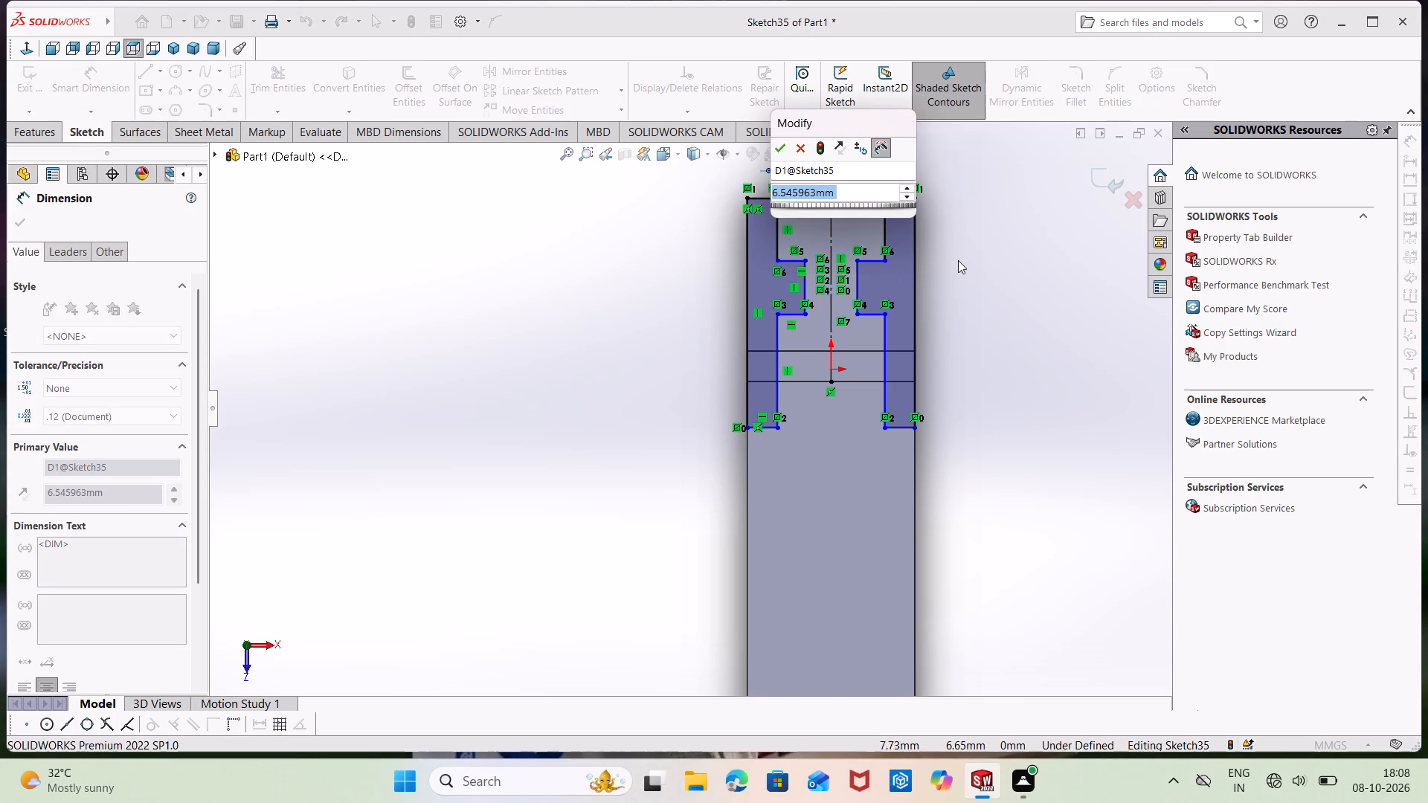
key("BackSpace")
type("6.2")
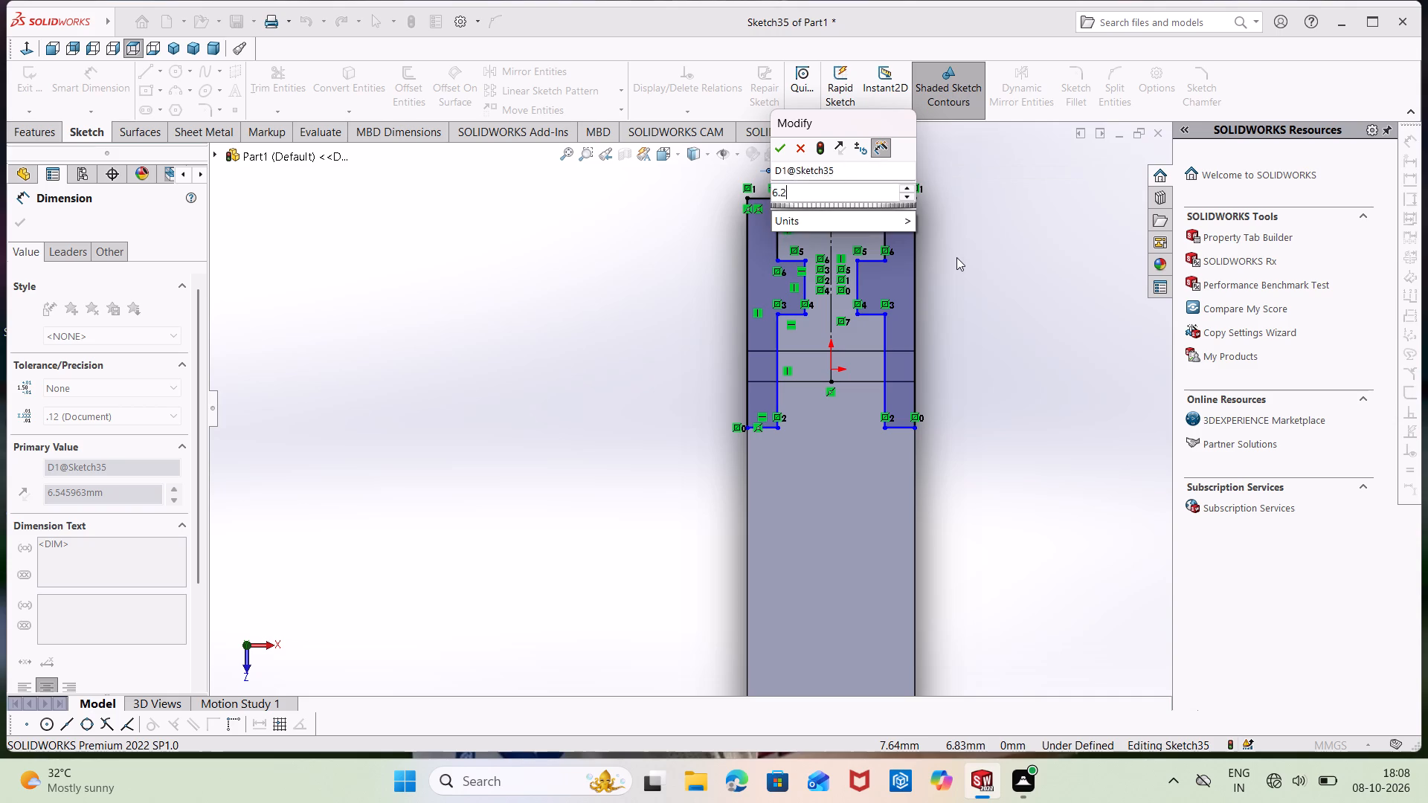
key("Return")
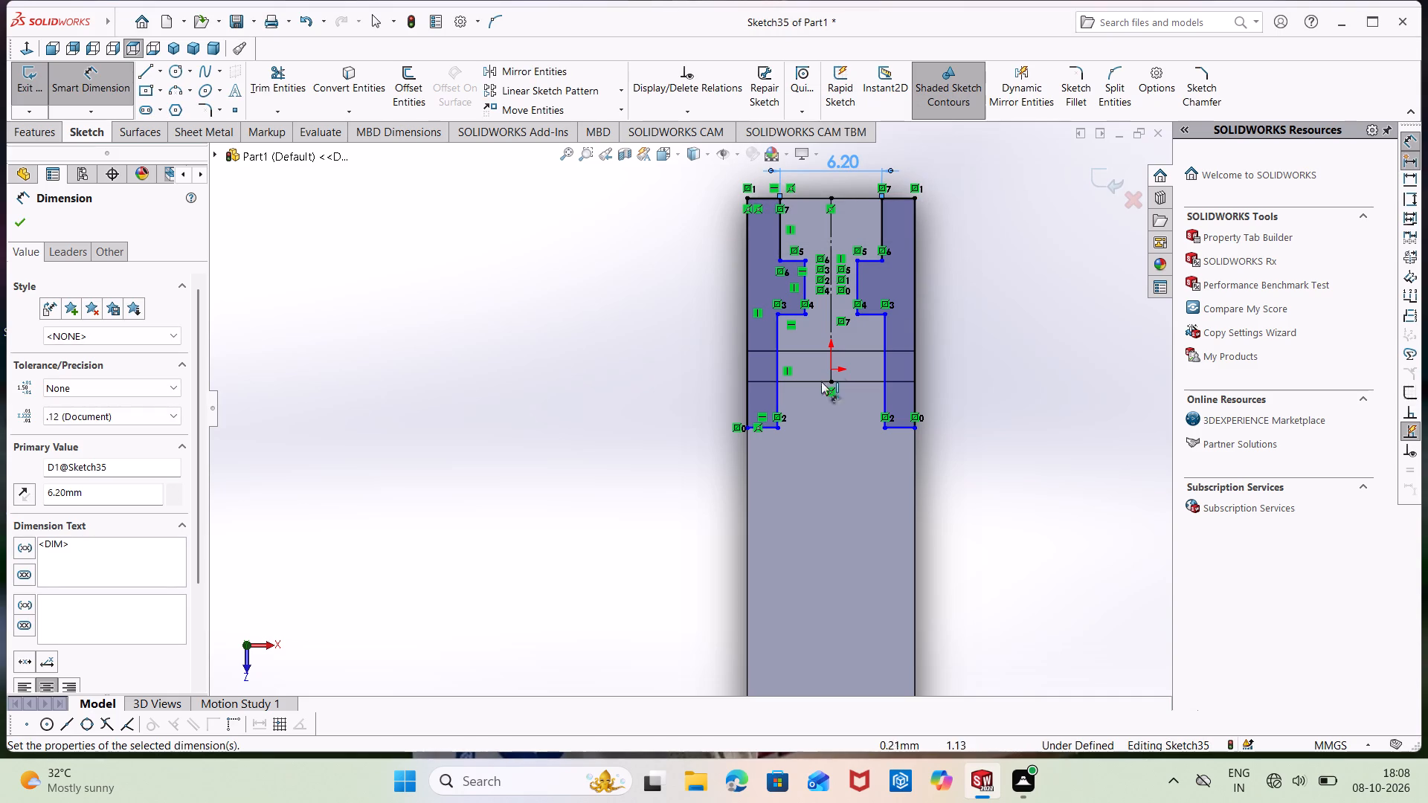
Dimension the gap between the two profiles' inner bottom corners to 6.2 mm.
left_click(776, 428)
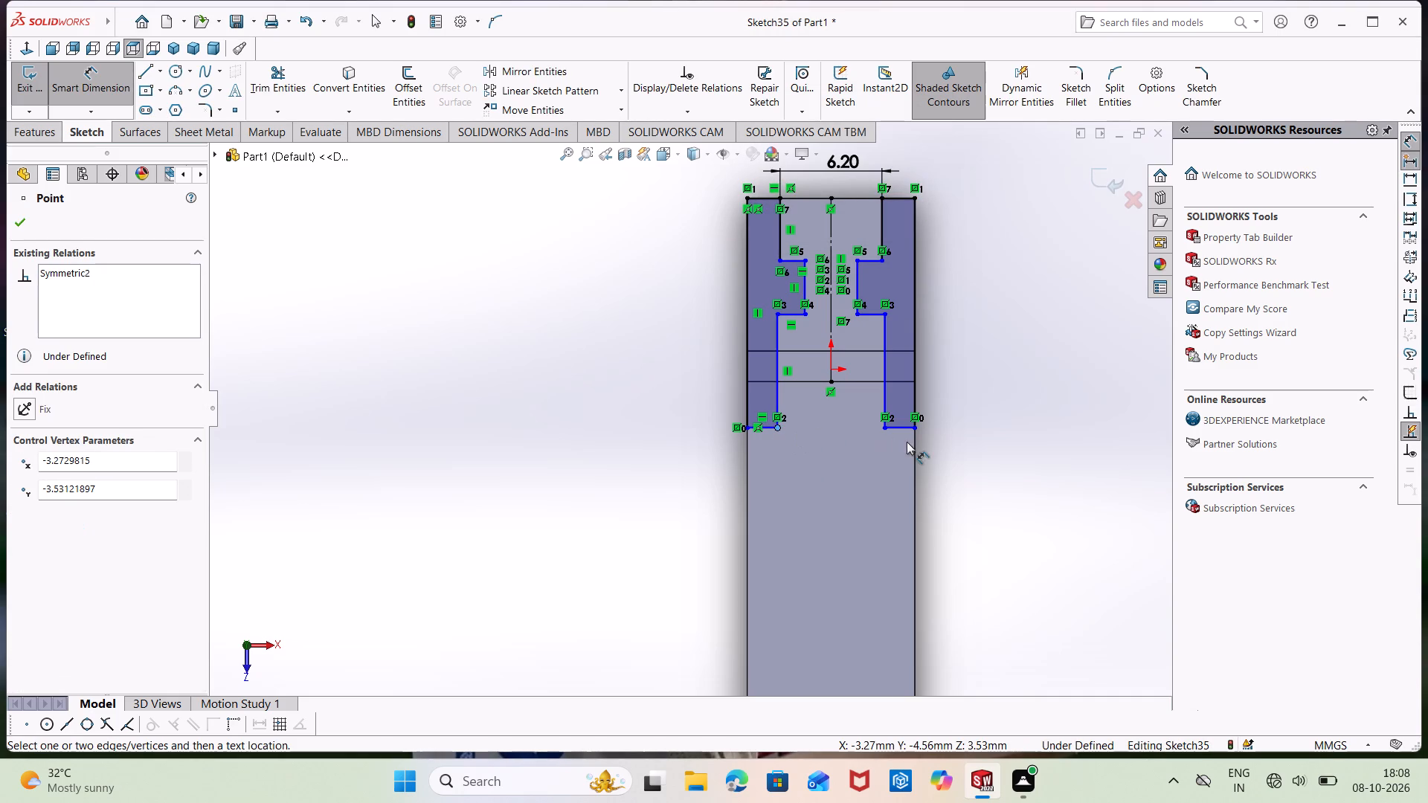
left_click(884, 428)
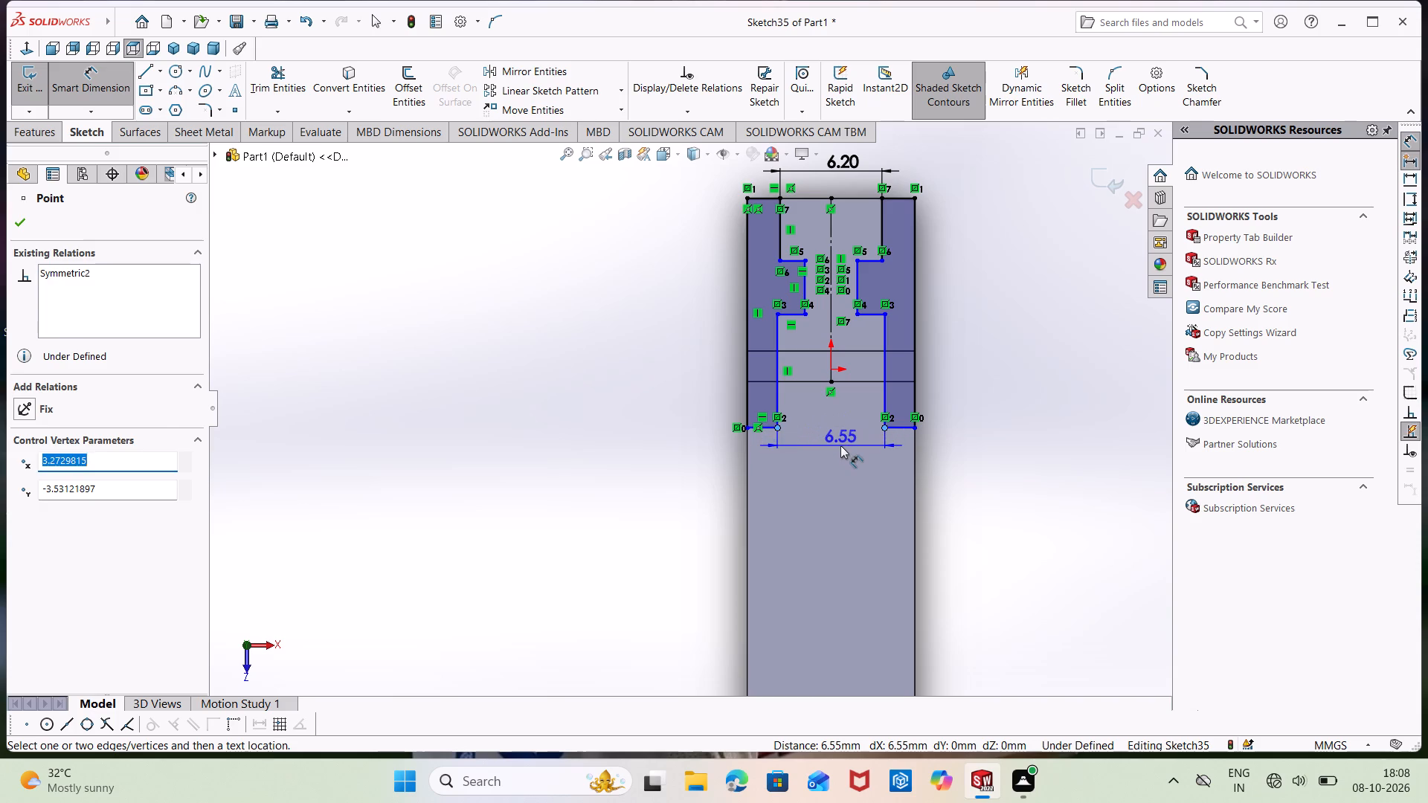
left_click(840, 445)
key("BackSpace")
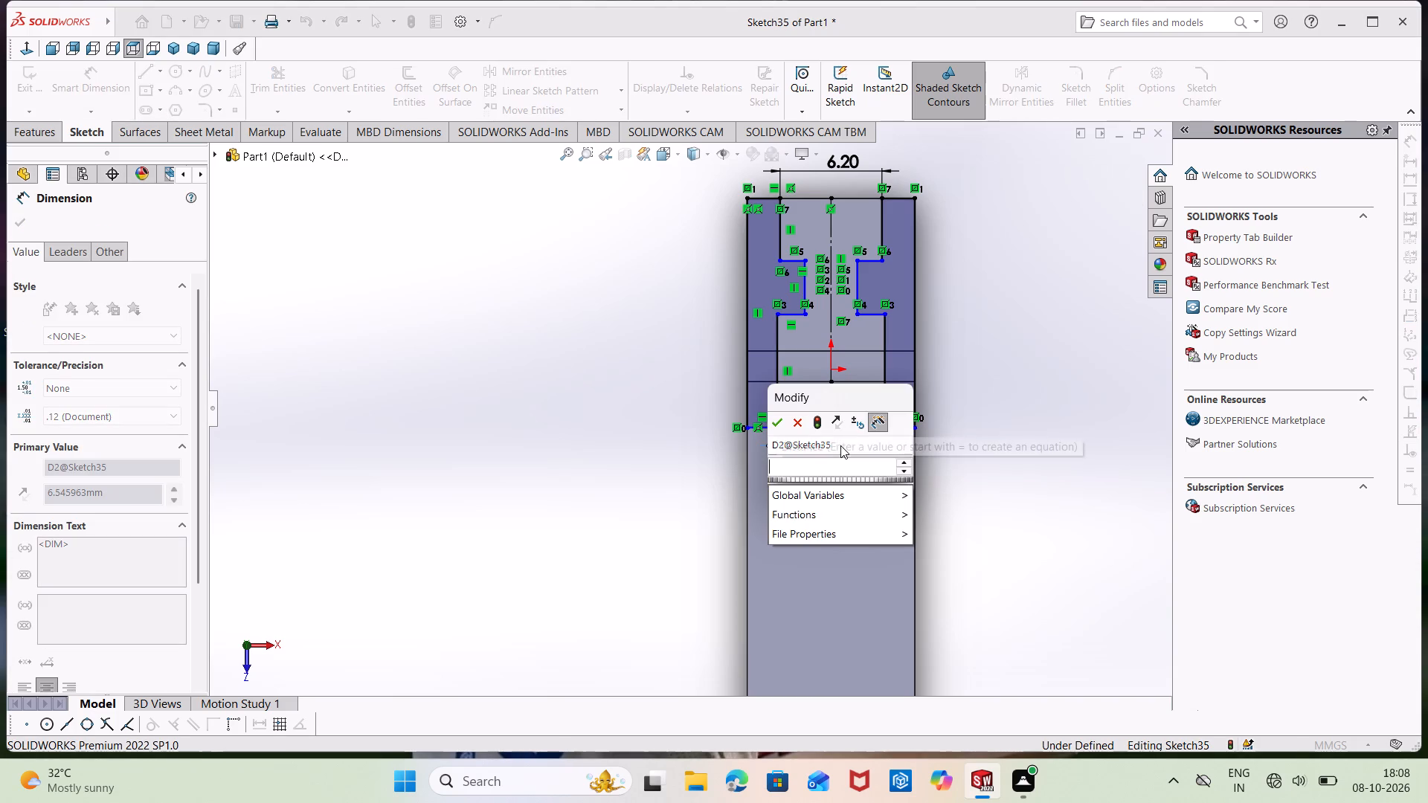
type("6.")
type(".2")
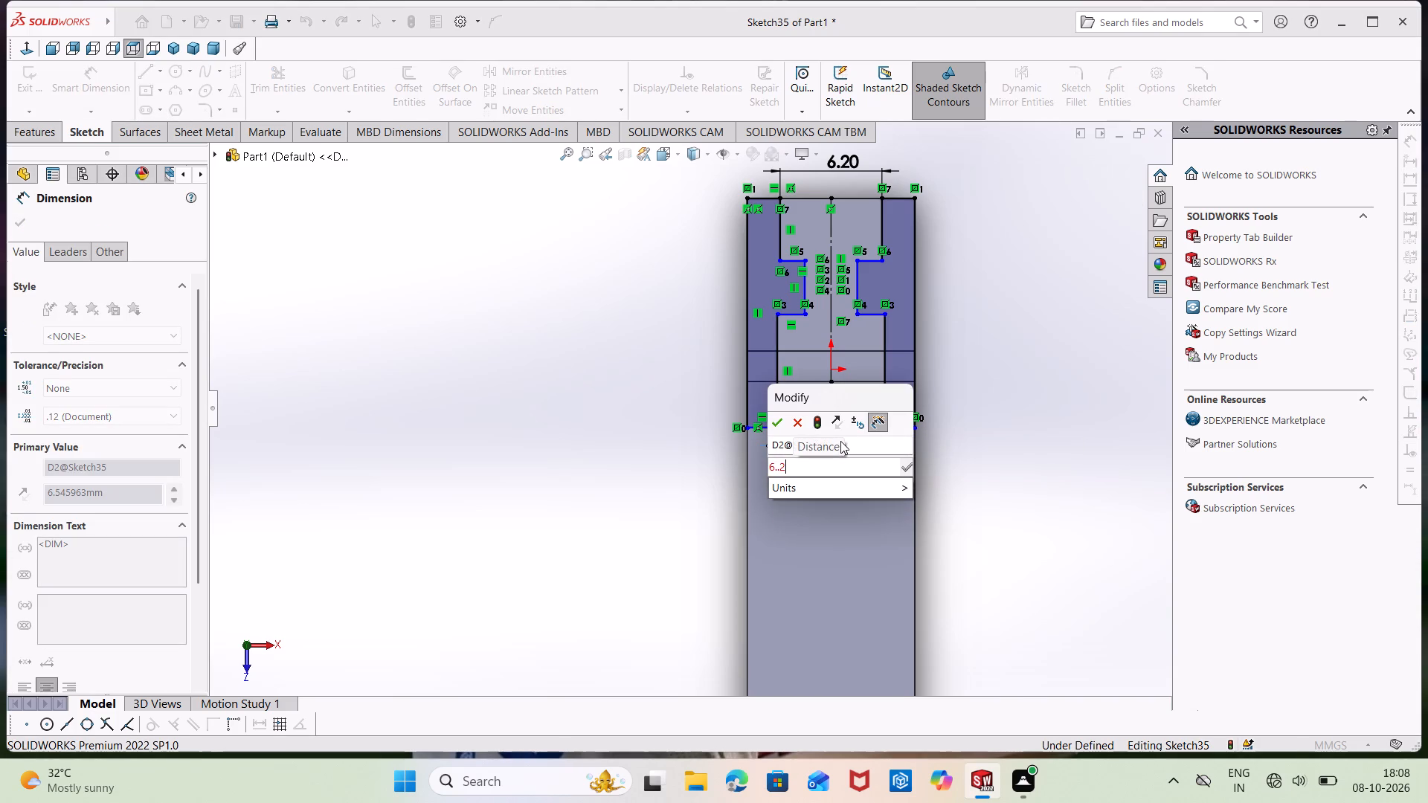
key("BackSpace")
key("BackSpace")
key("BackSpace")
type(".2")
key("Return")
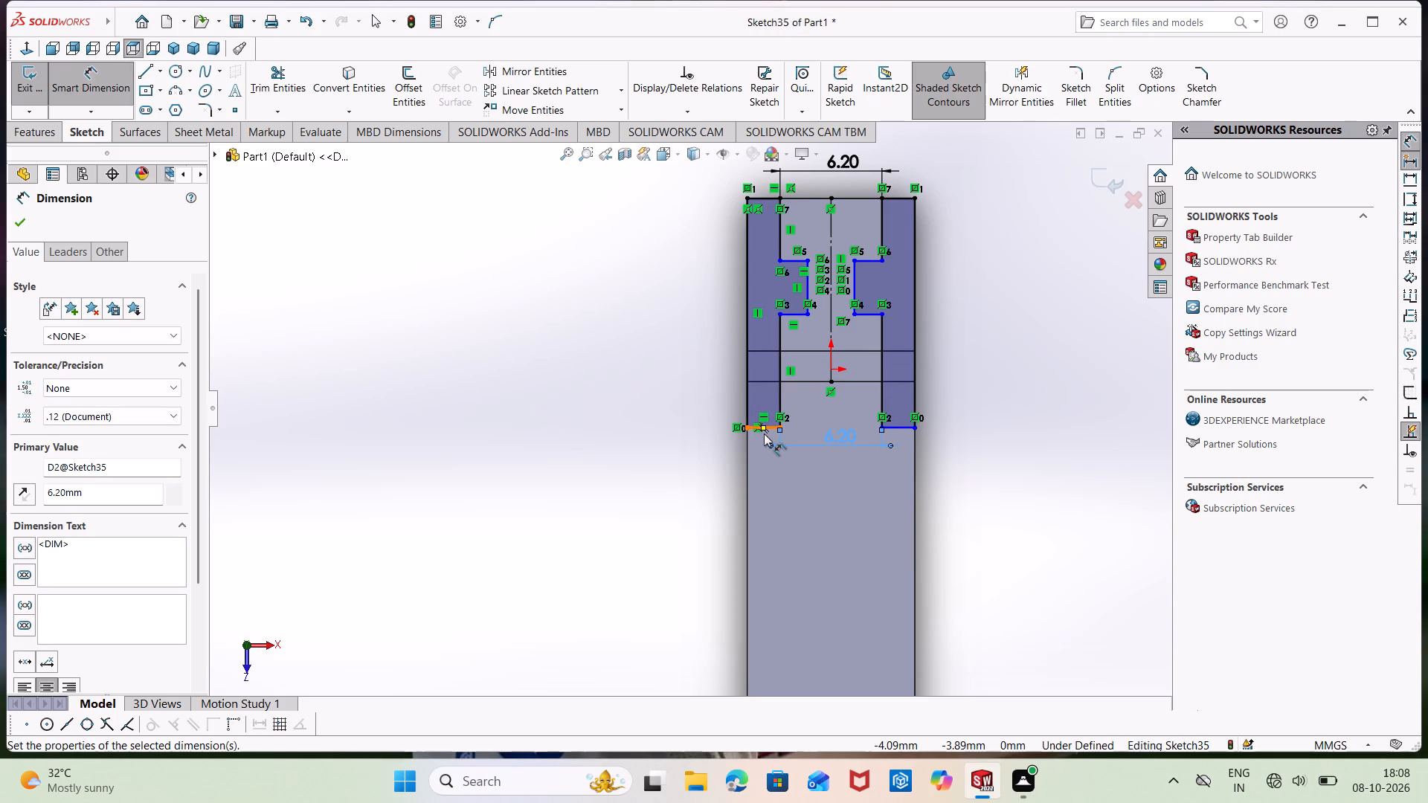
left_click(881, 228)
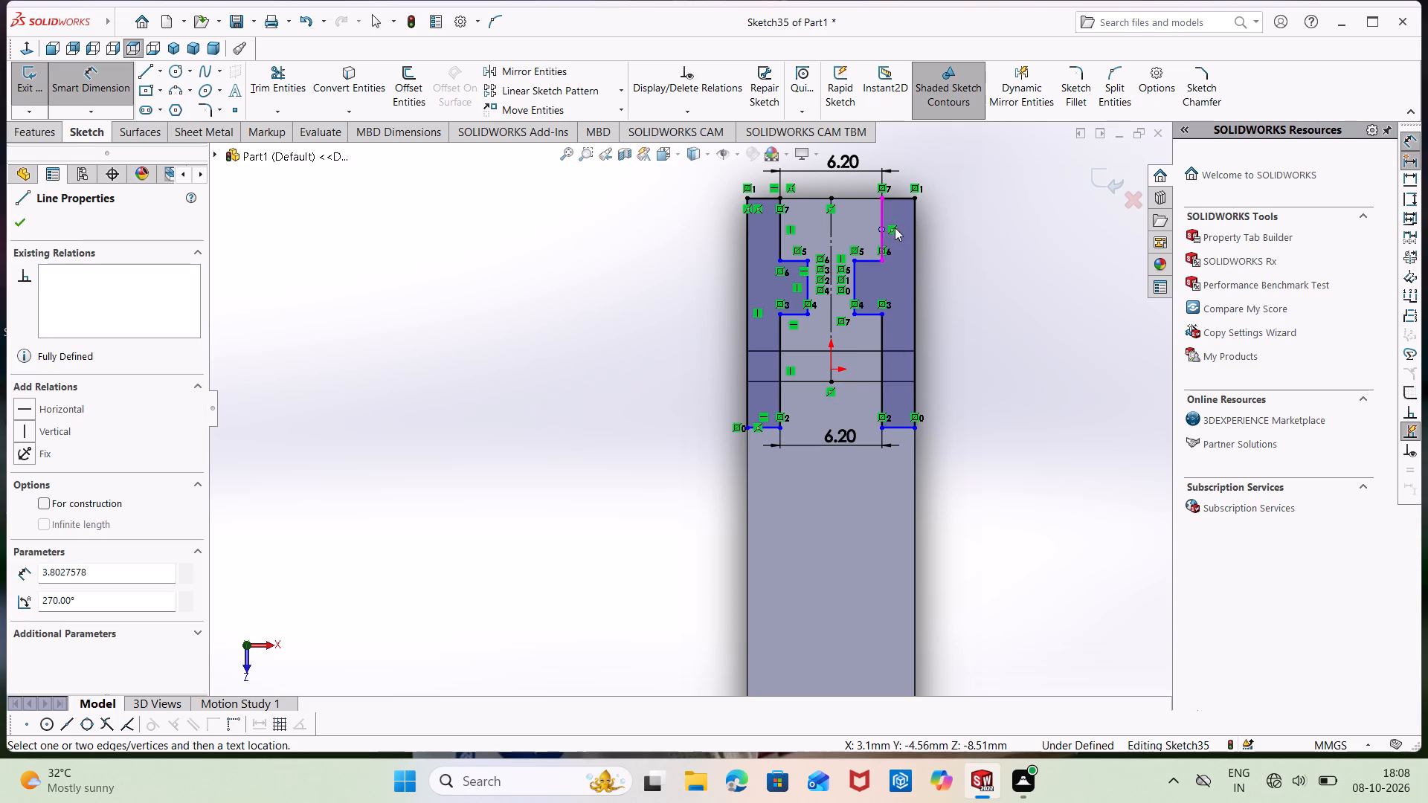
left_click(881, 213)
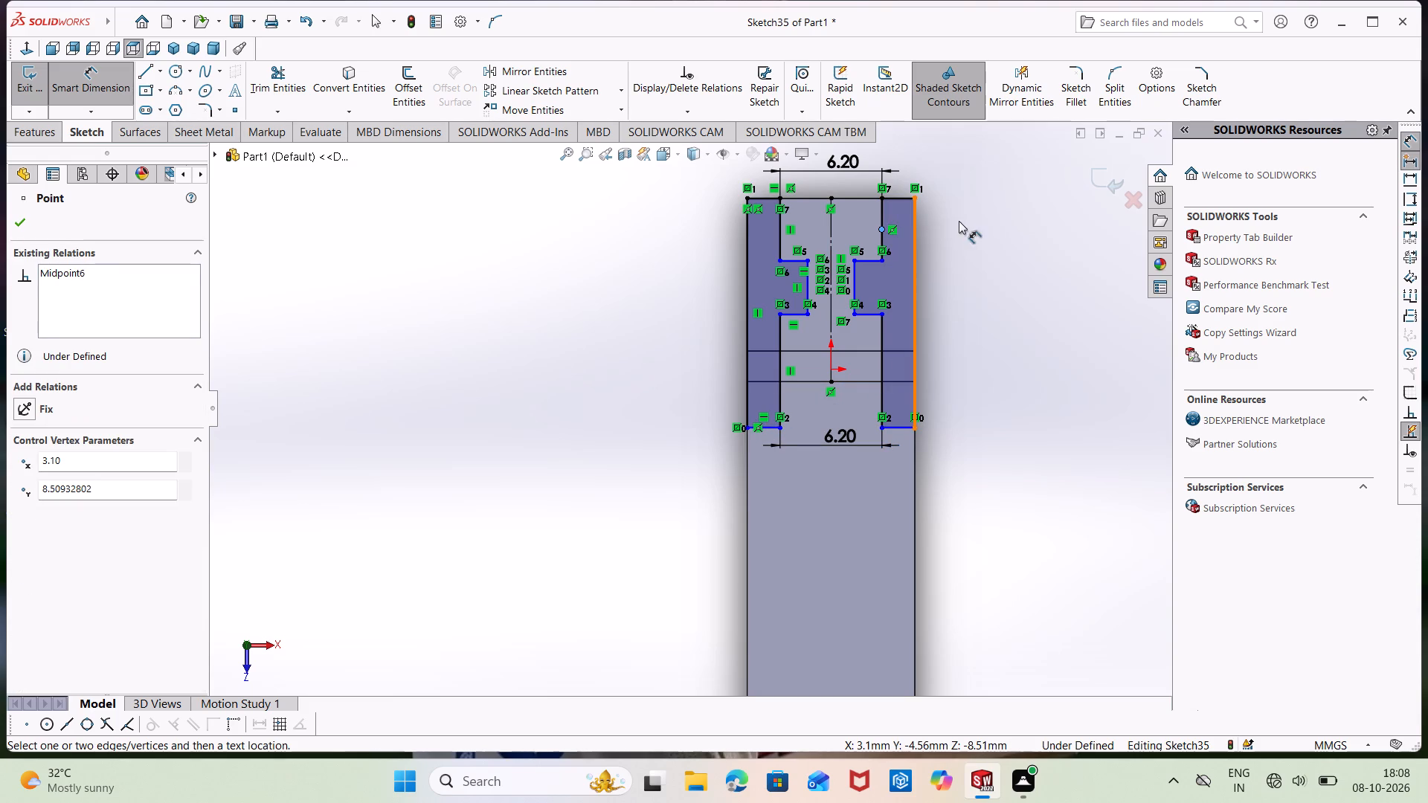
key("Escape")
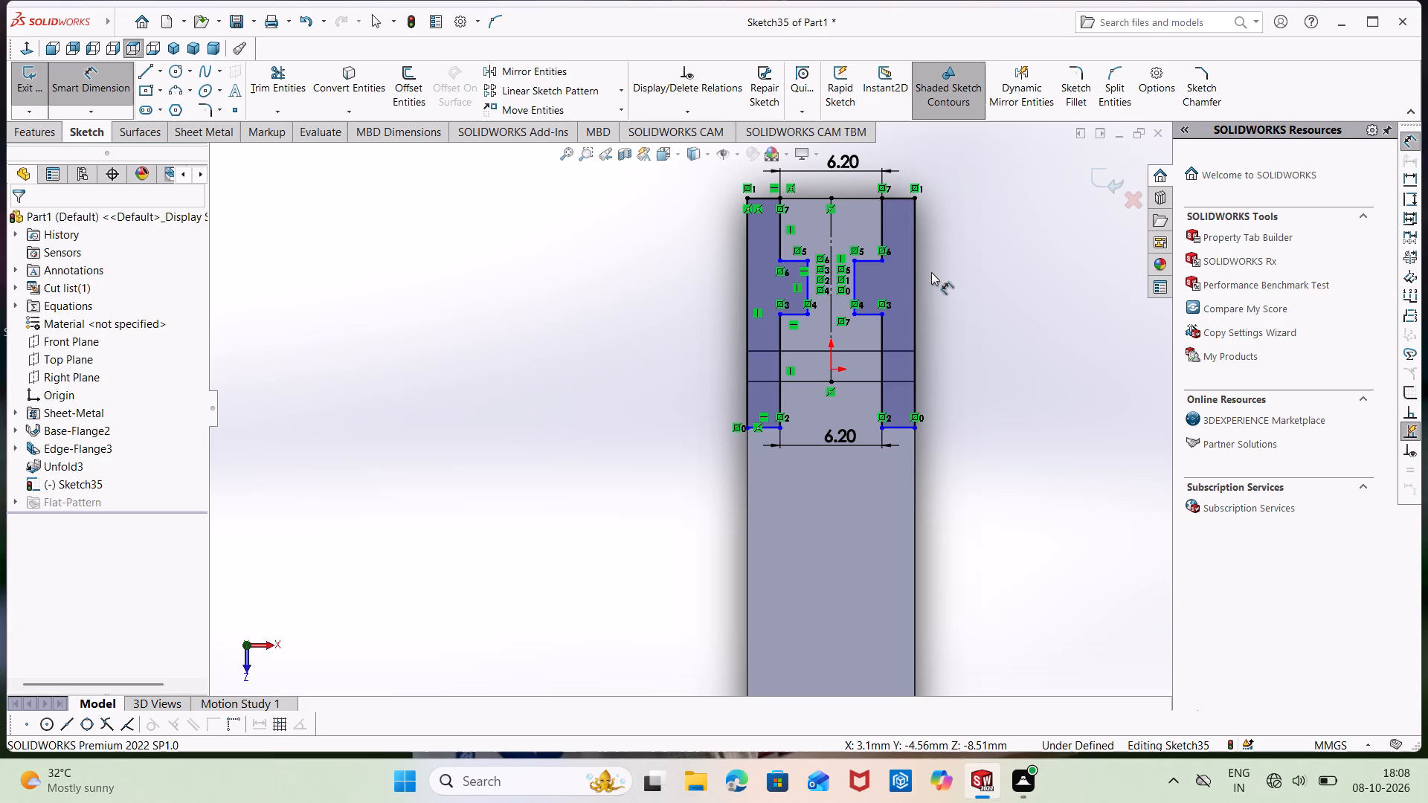
Dimension the right profile's upper inner vertical line, from the top edge to the tab, to 3.9 mm.
left_click(881, 216)
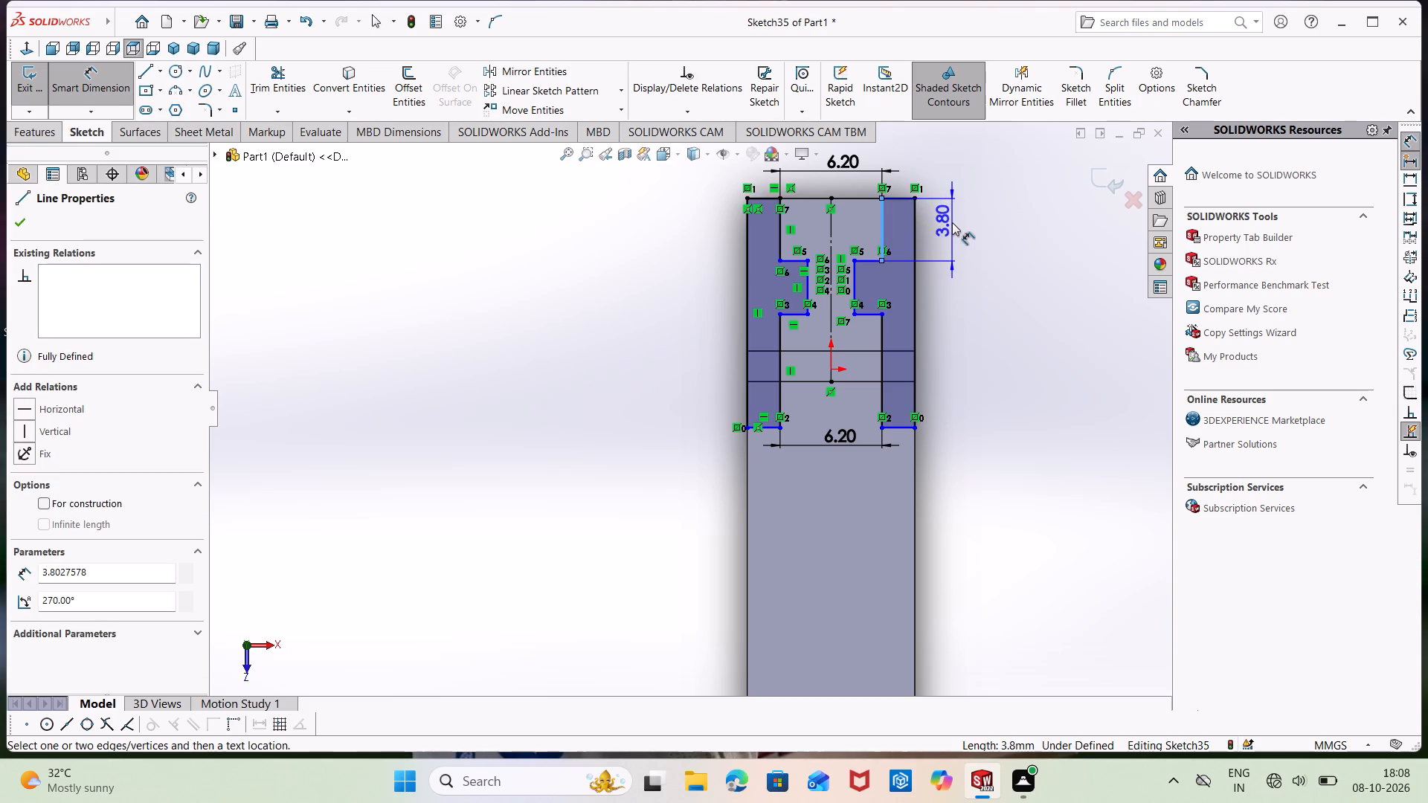
left_click(953, 226)
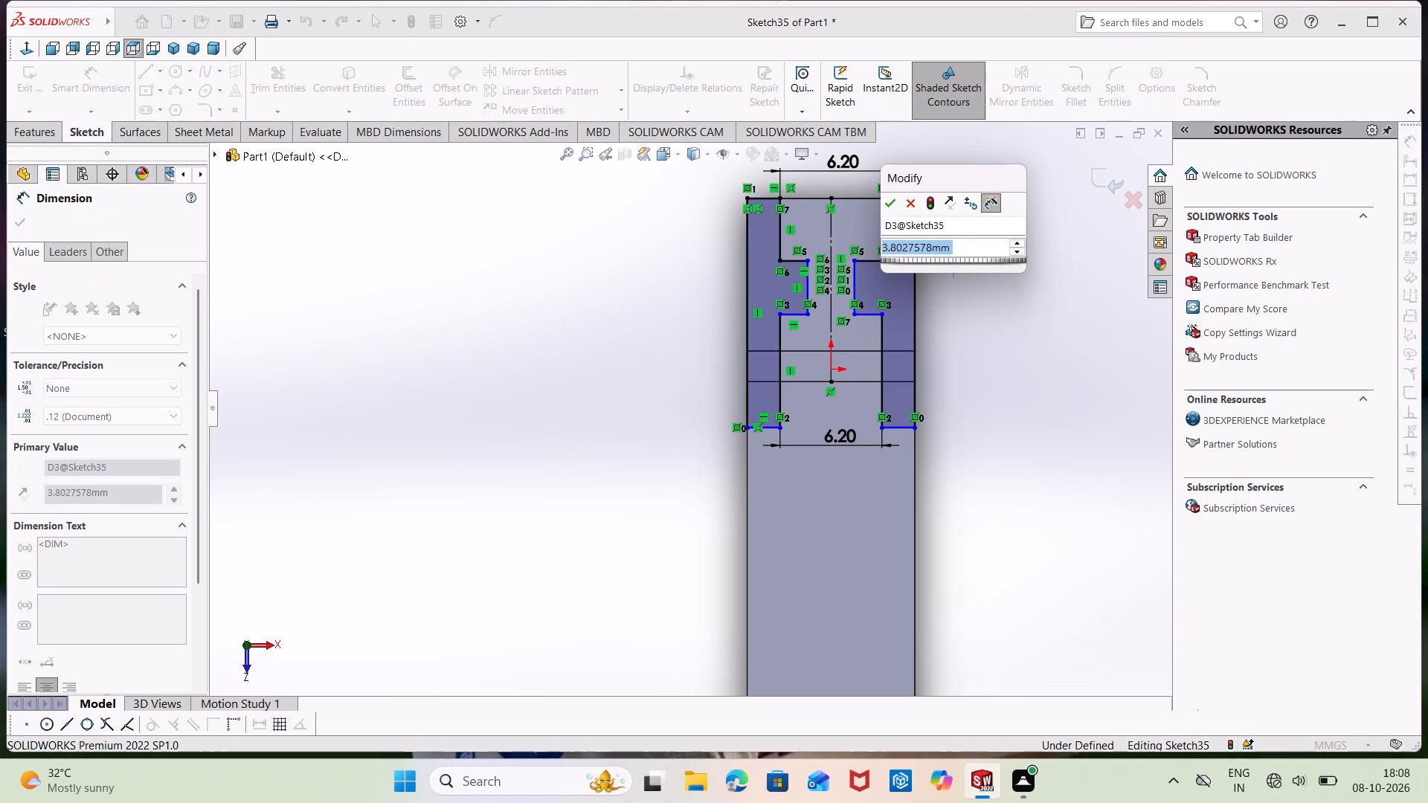
key("BackSpace")
key("3")
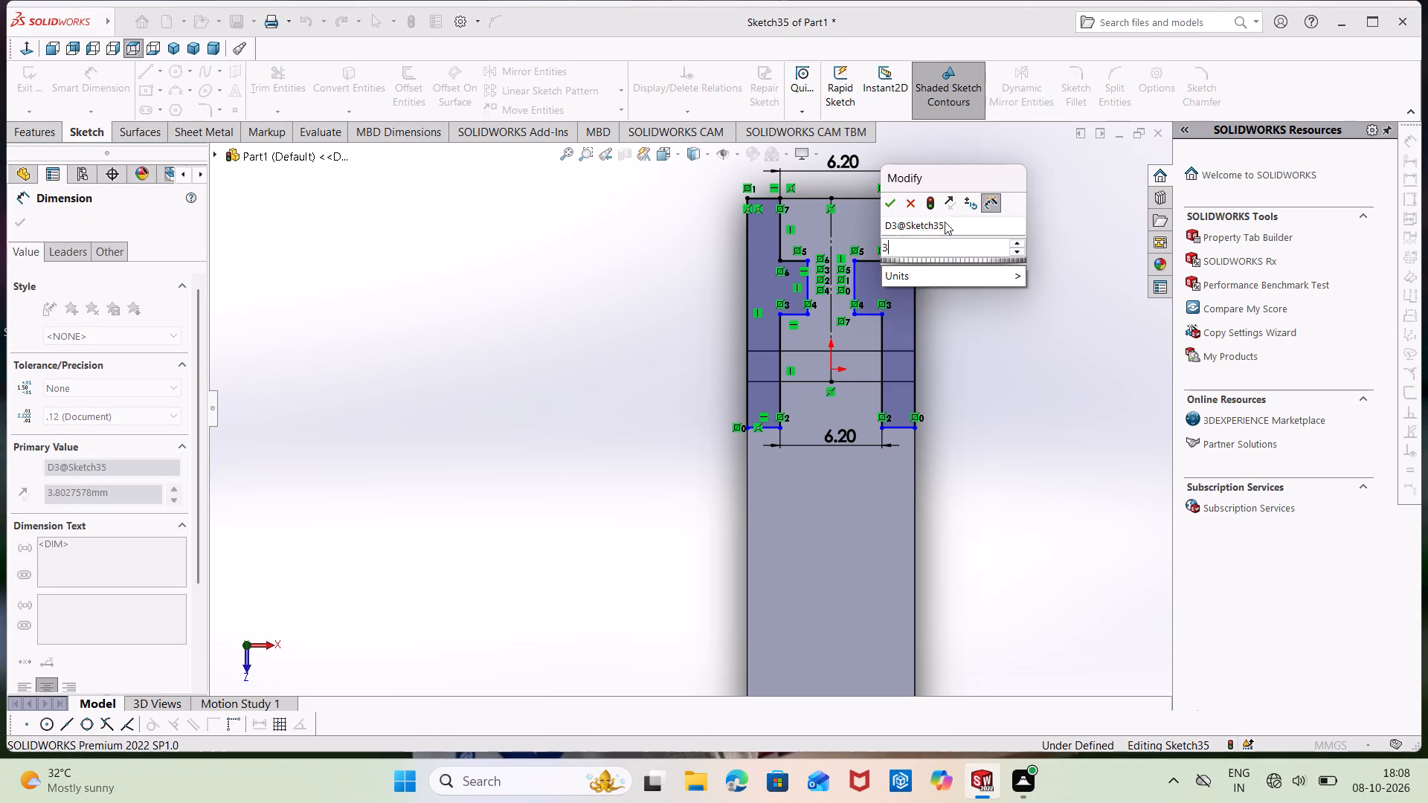
key("period")
key("9")
key("Return")
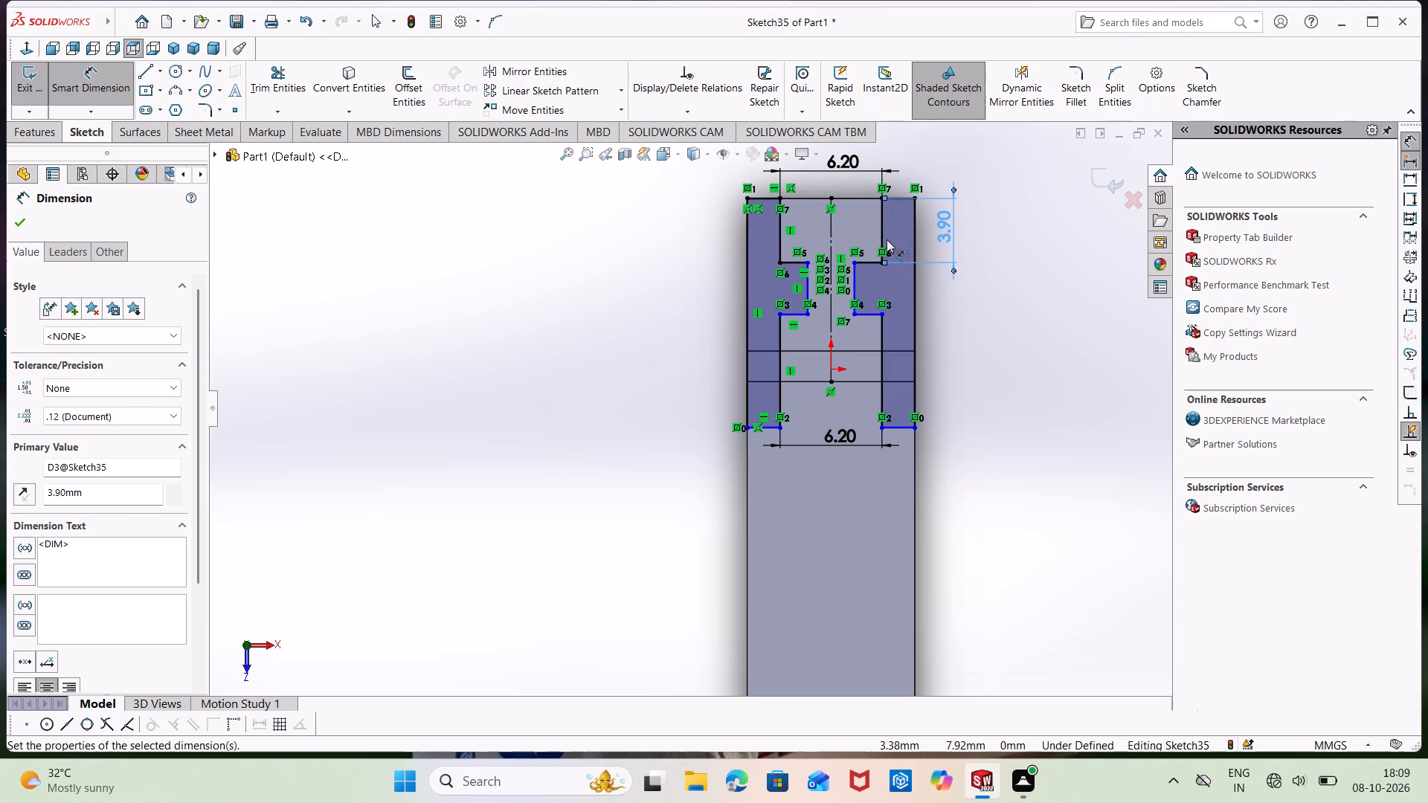
Dimension the right profile's inward tab to a height of 3.9 mm between its two outer corners.
left_click(879, 263)
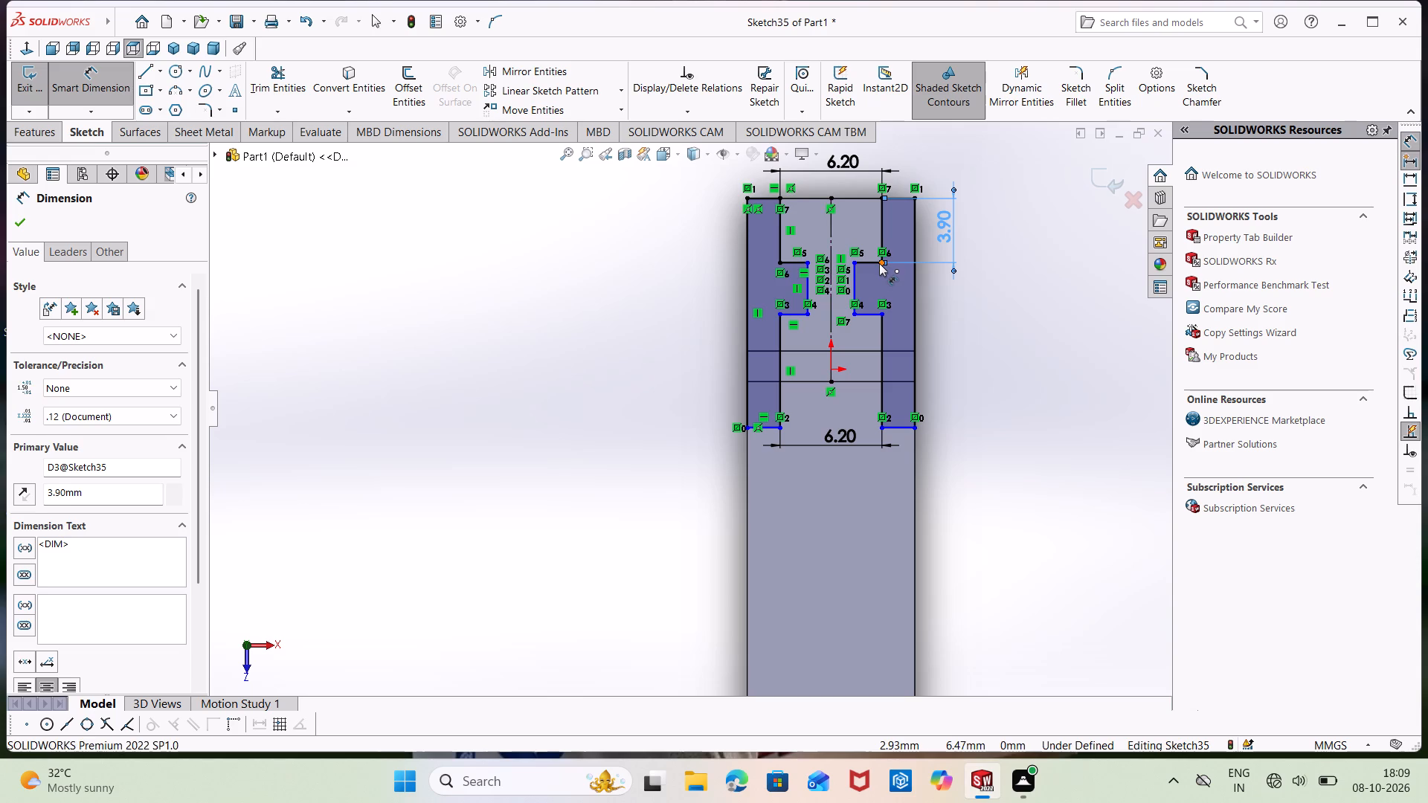
left_click(878, 312)
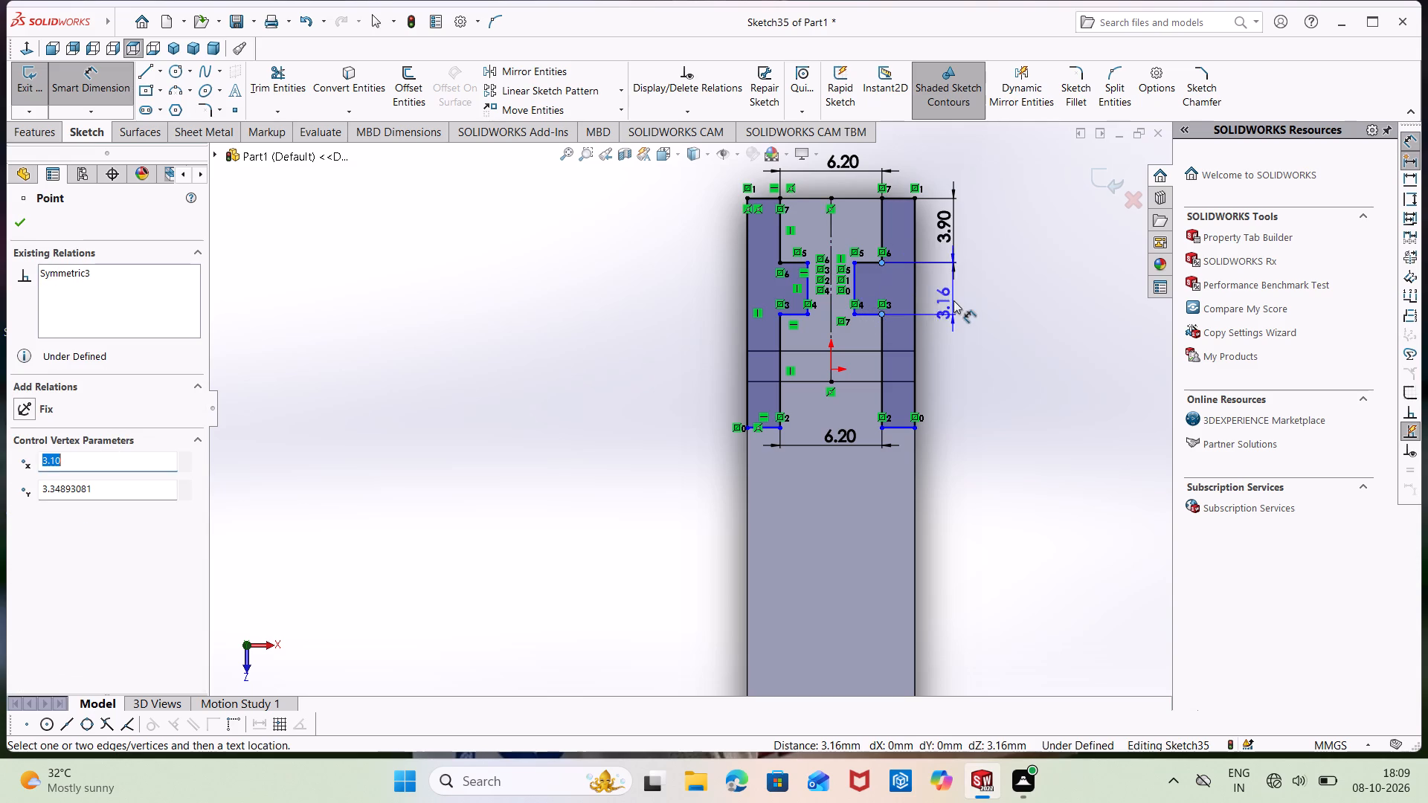
left_click(956, 291)
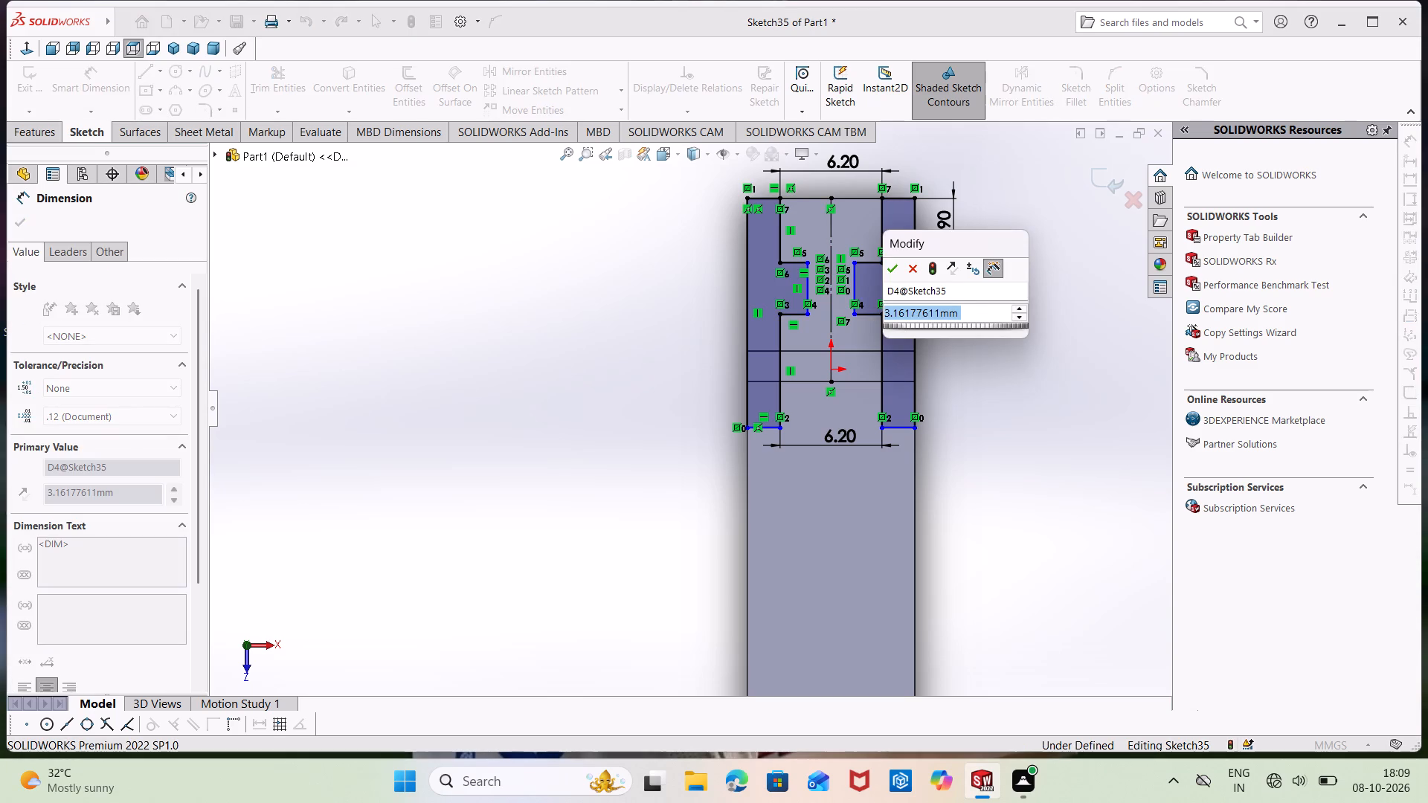
key("BackSpace")
key("3")
type(".9")
key("Return")
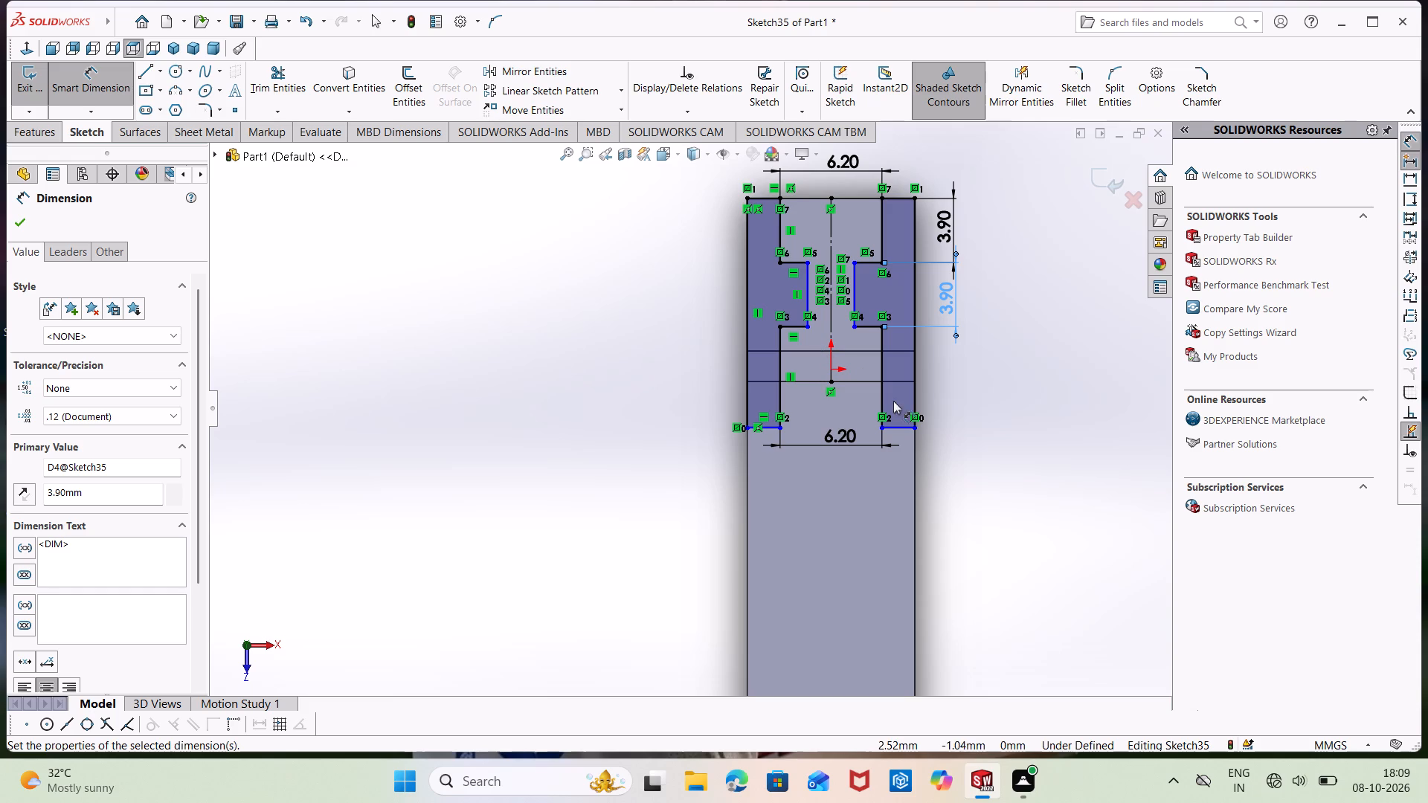
Dimension the right profile's bottom line to 1.92 mm from the lower bend line.
left_click(895, 423)
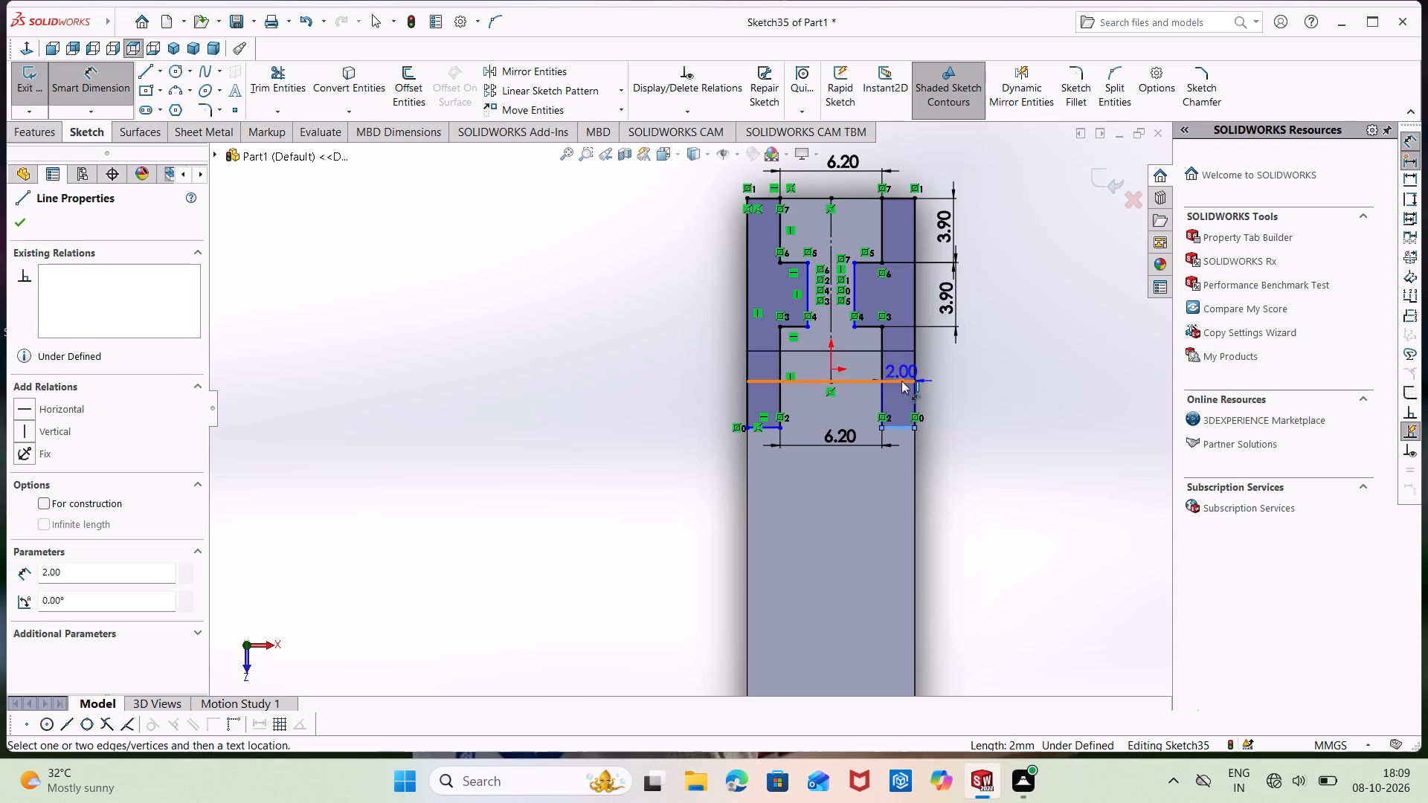
left_click(901, 381)
left_click(964, 400)
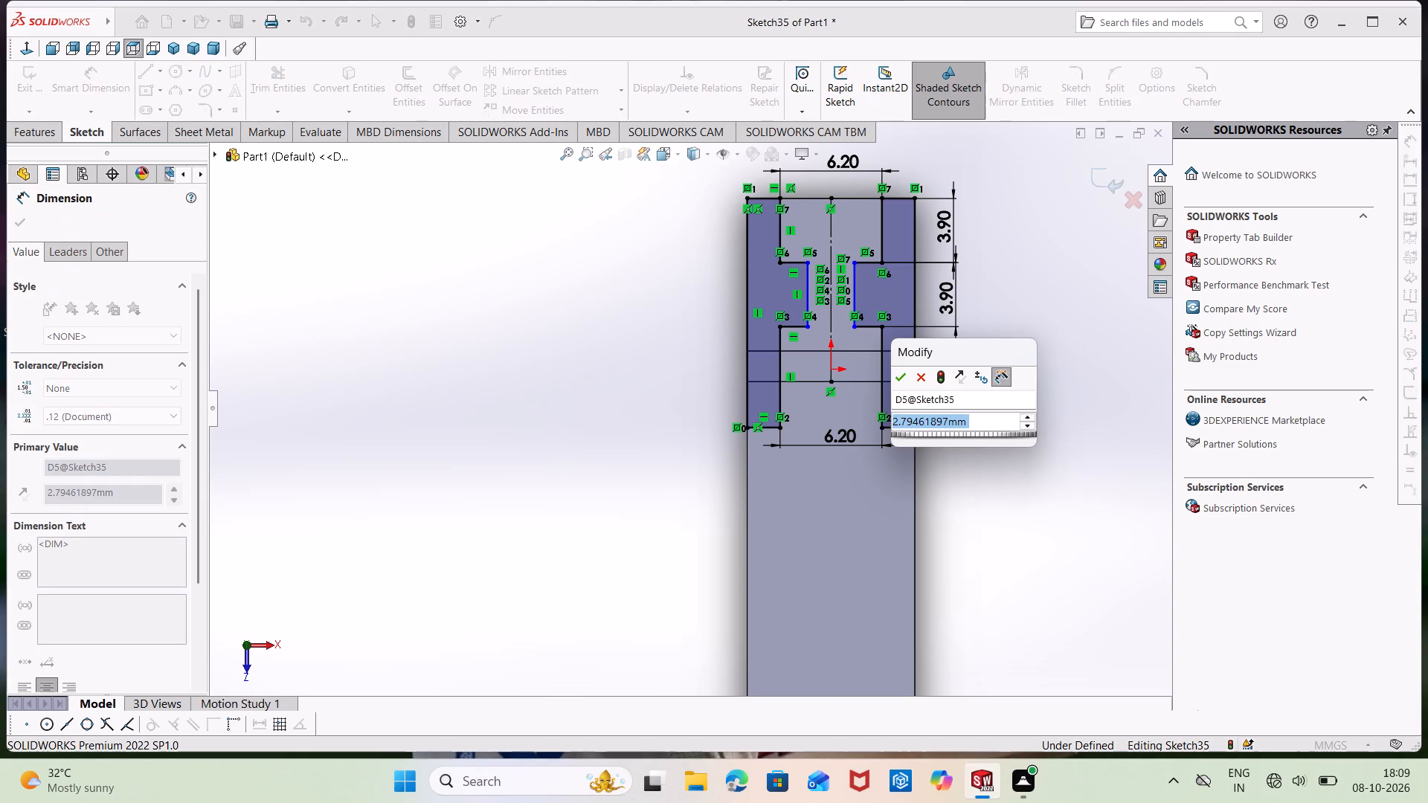
key("BackSpace")
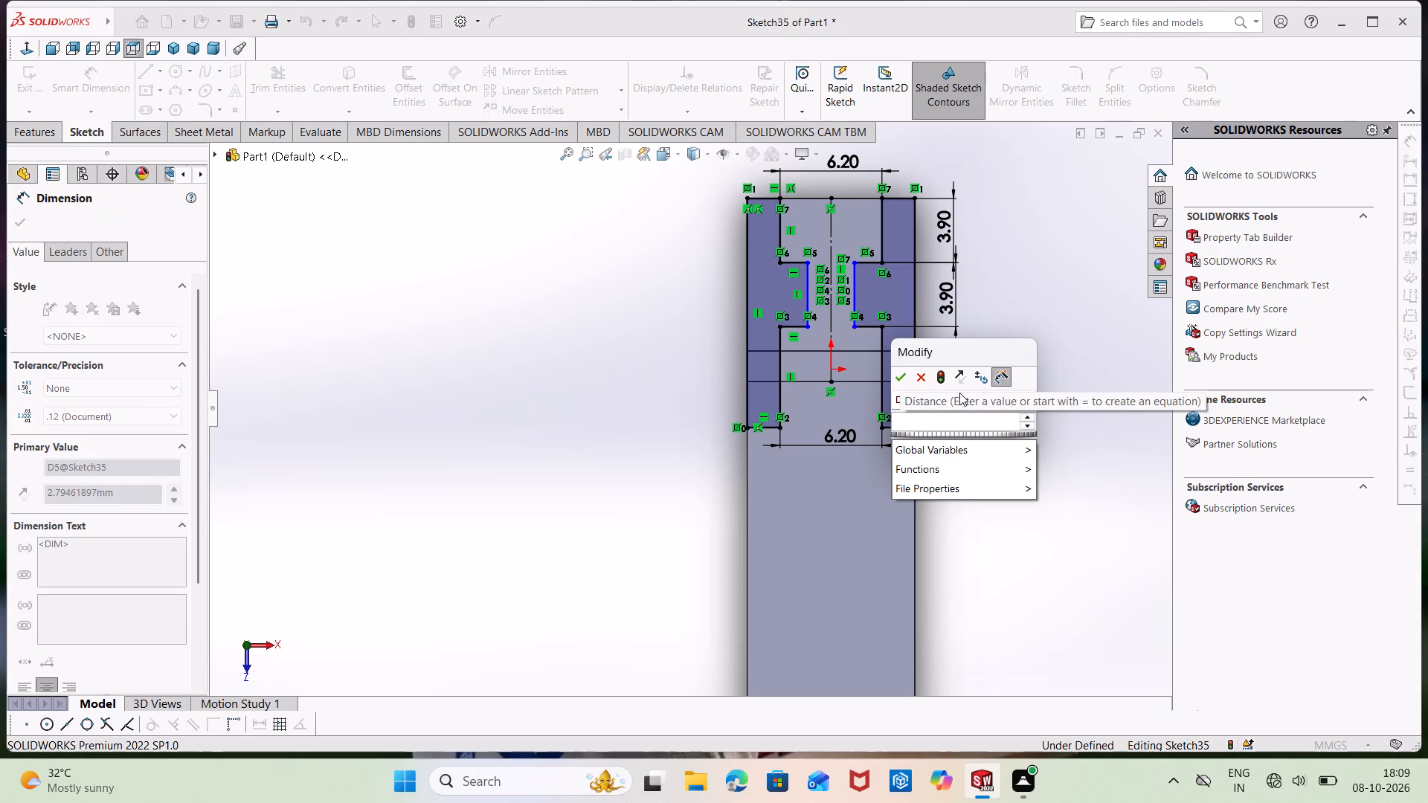
type("1.92")
key("Return")
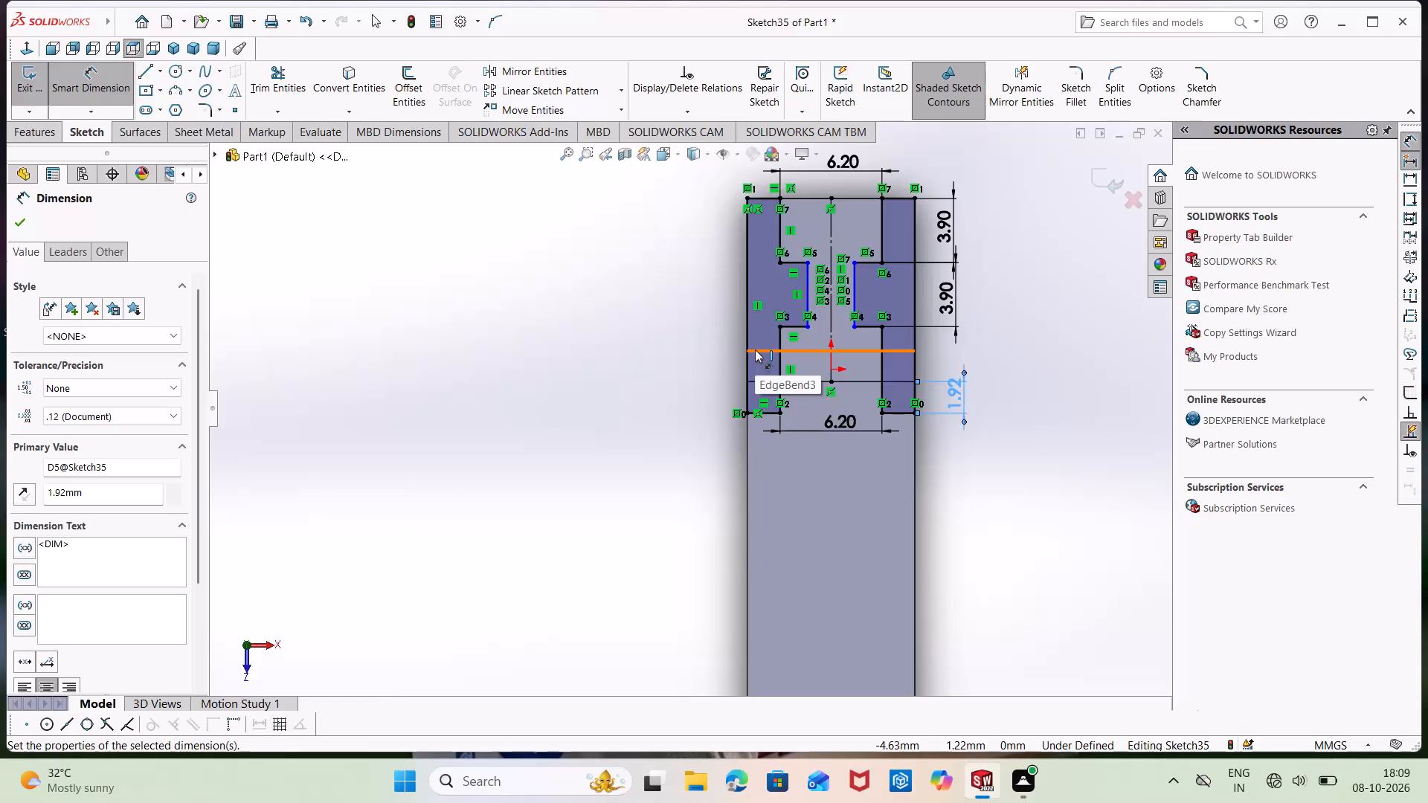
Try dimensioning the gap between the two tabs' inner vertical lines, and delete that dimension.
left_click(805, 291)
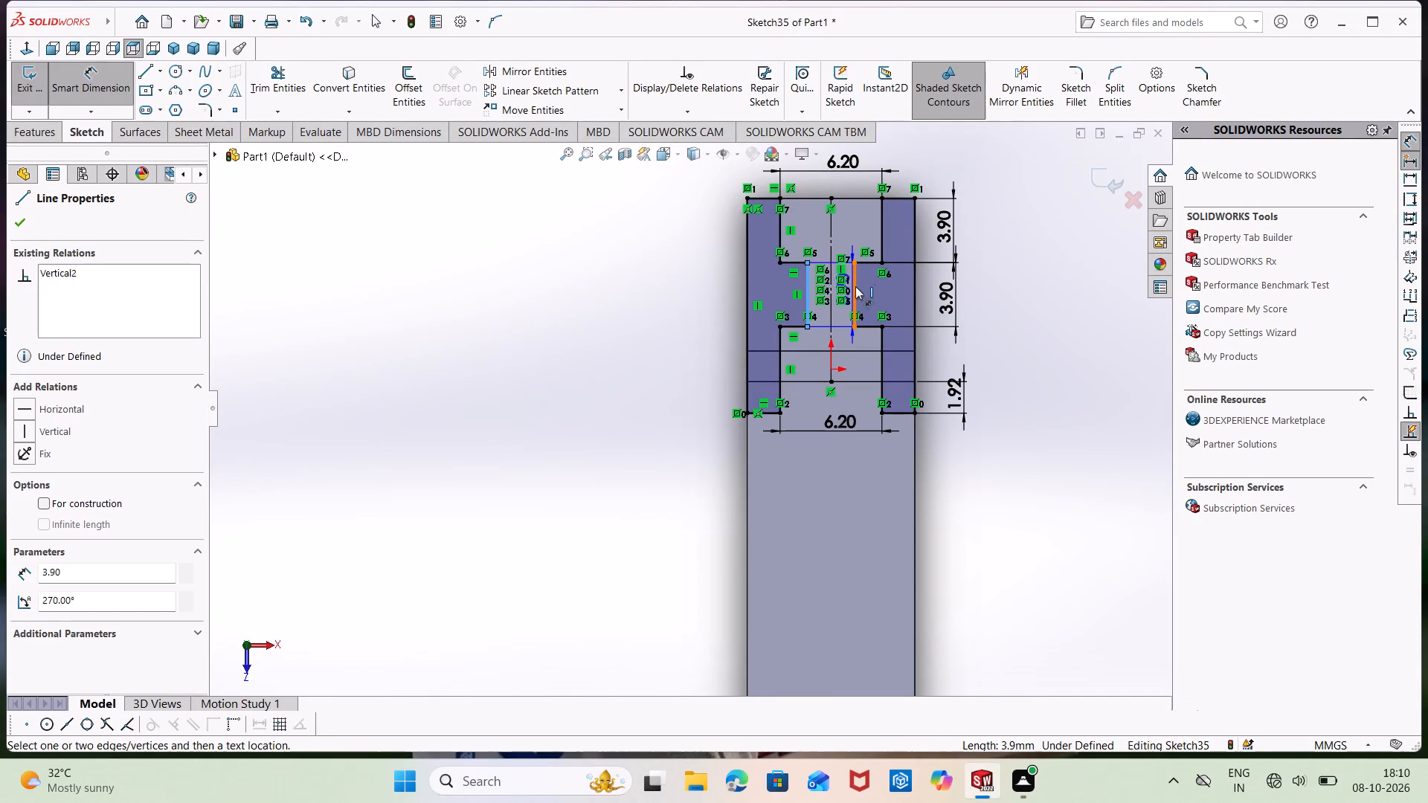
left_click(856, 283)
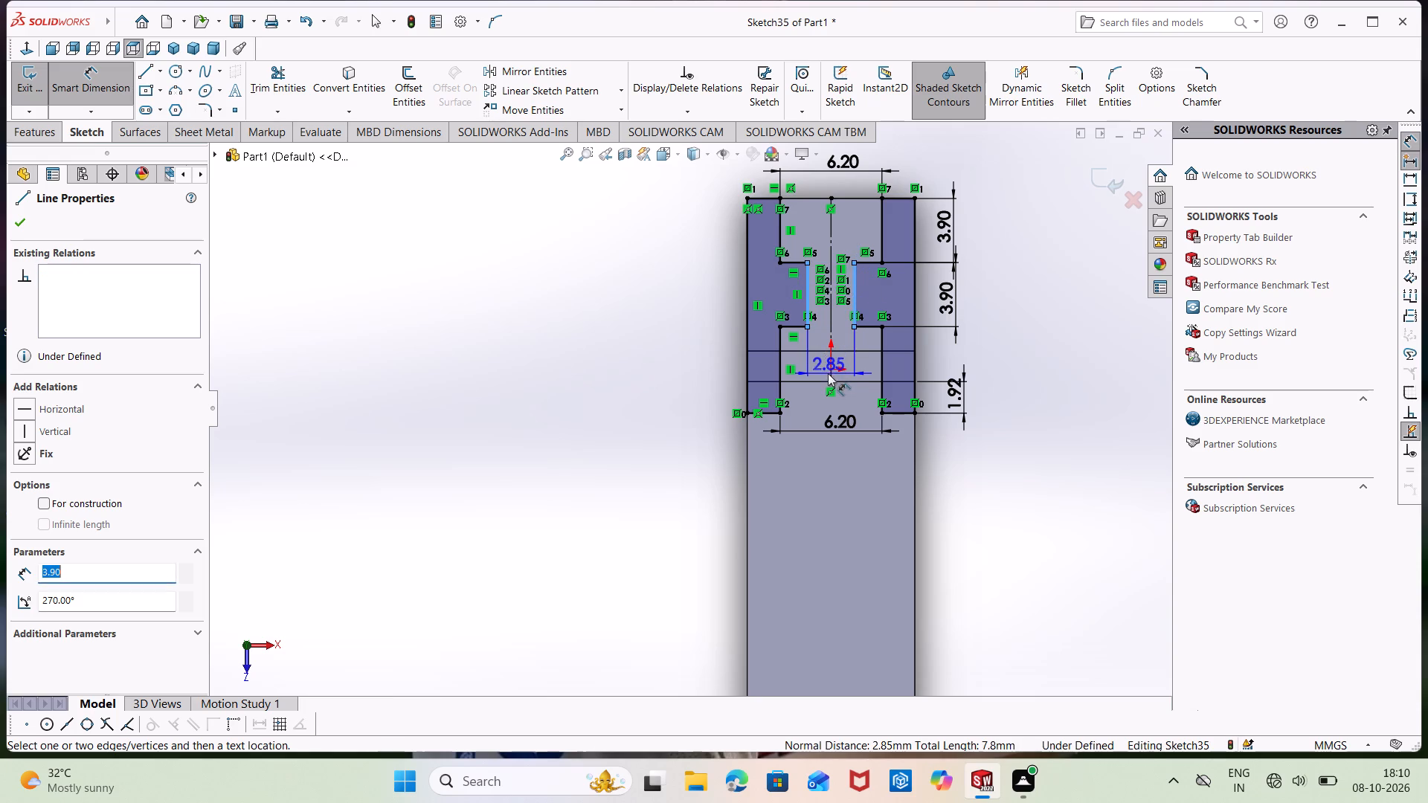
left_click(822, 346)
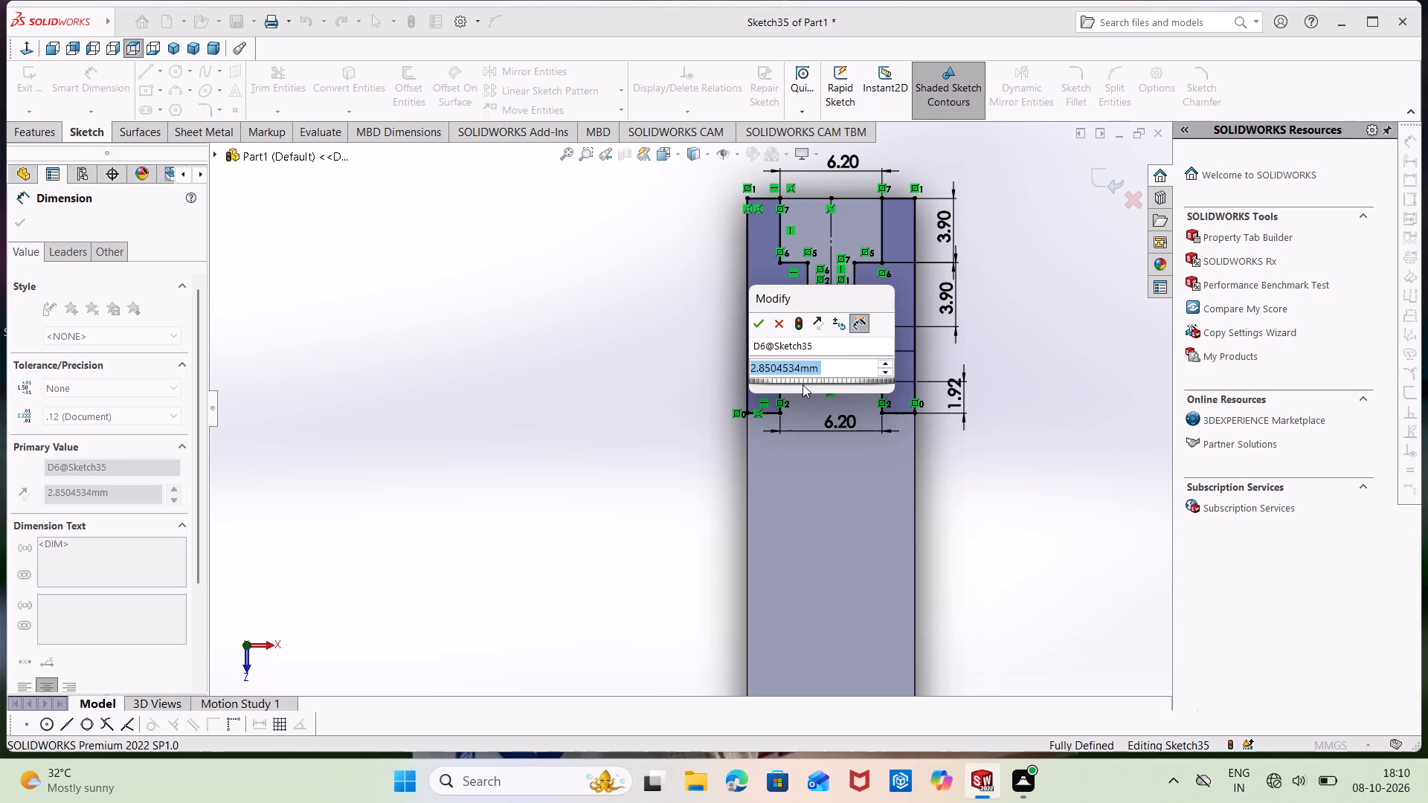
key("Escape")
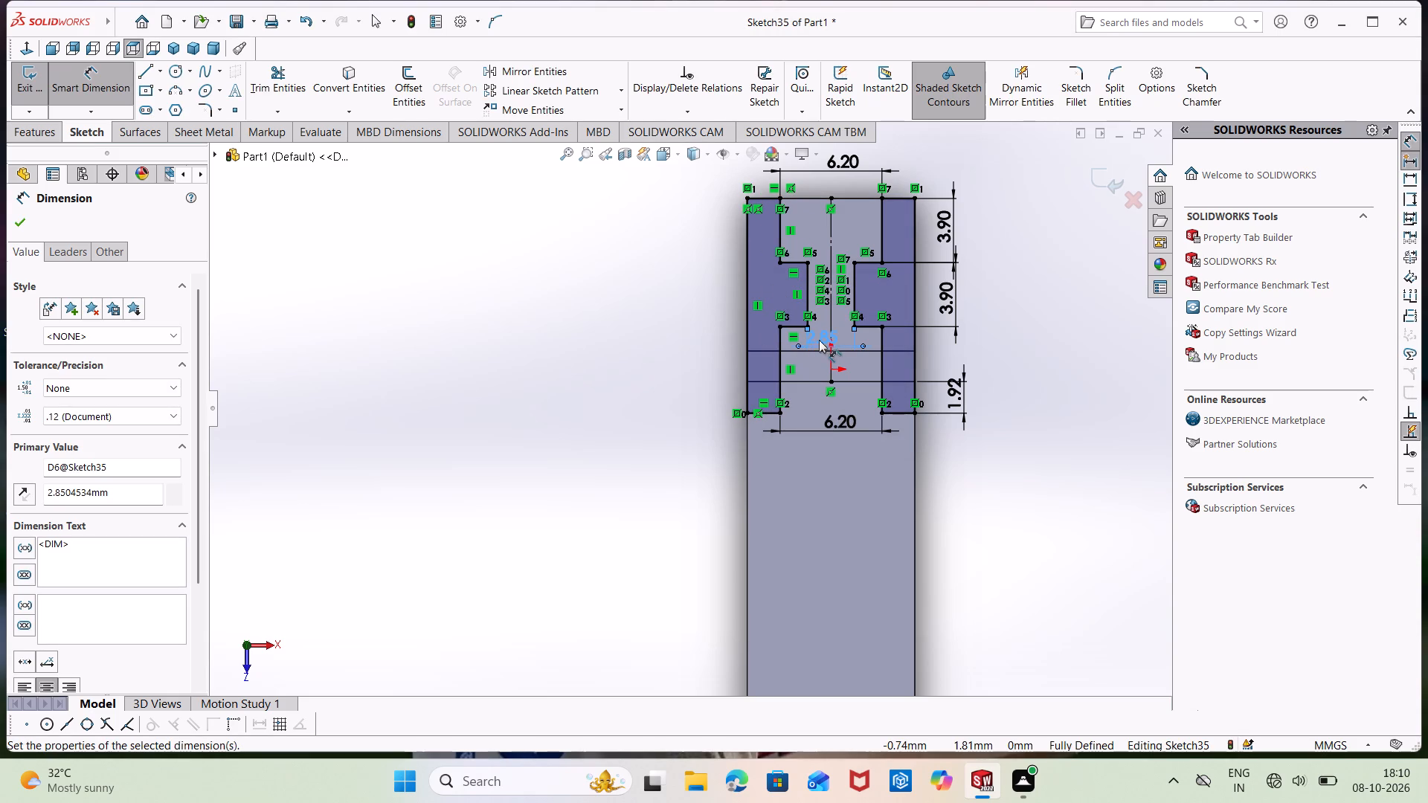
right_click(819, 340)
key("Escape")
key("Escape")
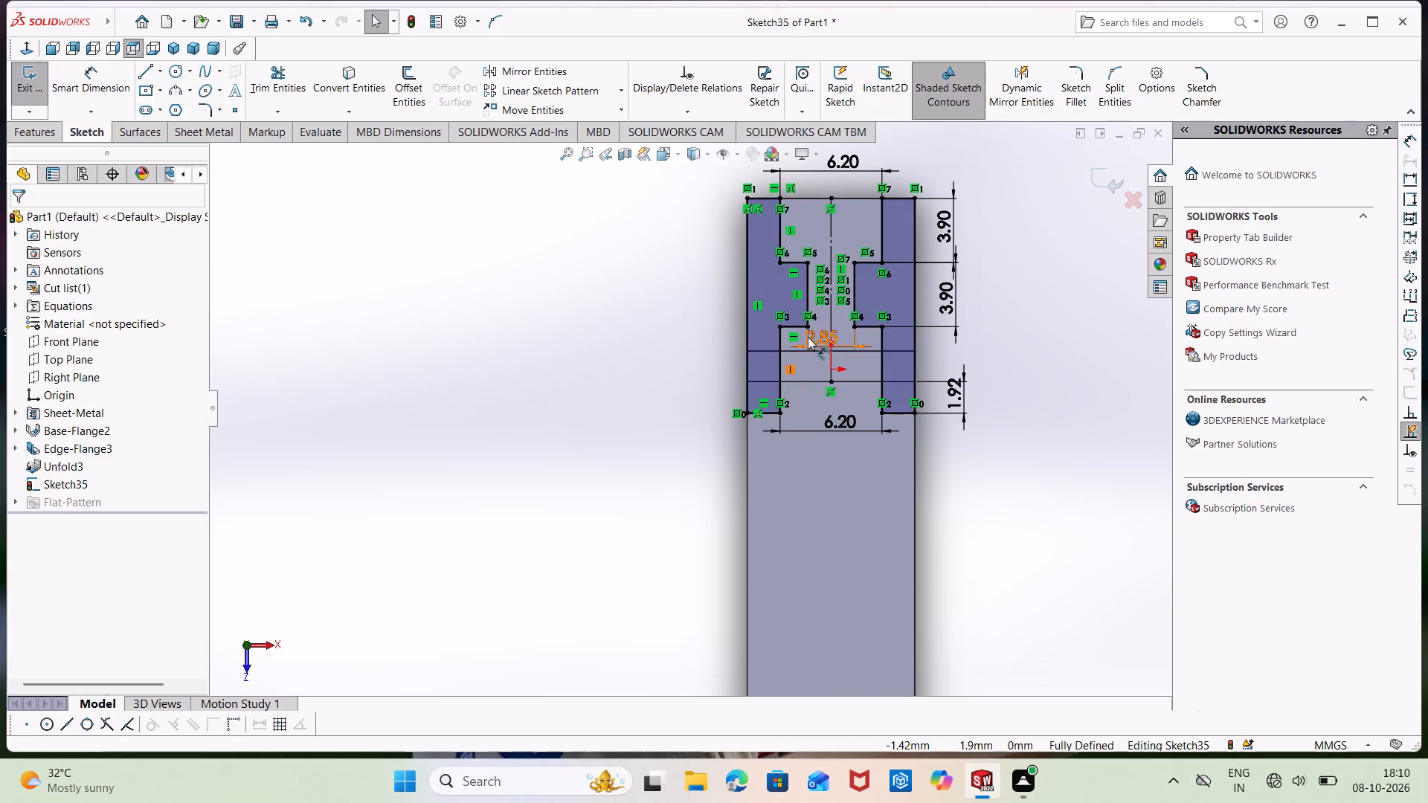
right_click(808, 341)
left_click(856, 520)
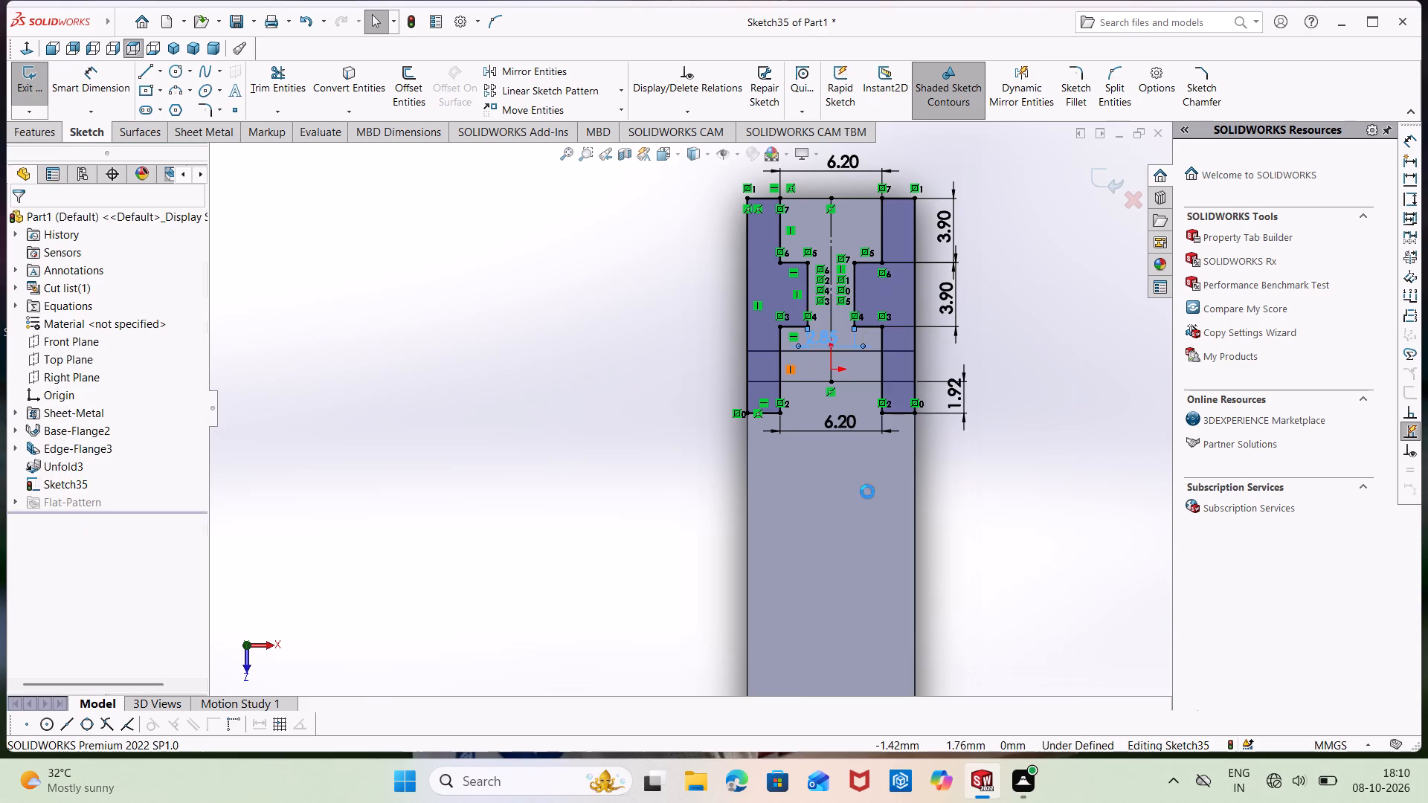
Dimension the upper horizontal line of the right profile's inward tab to 1.35 mm.
right_click_drag(1068, 539, 1095, 338)
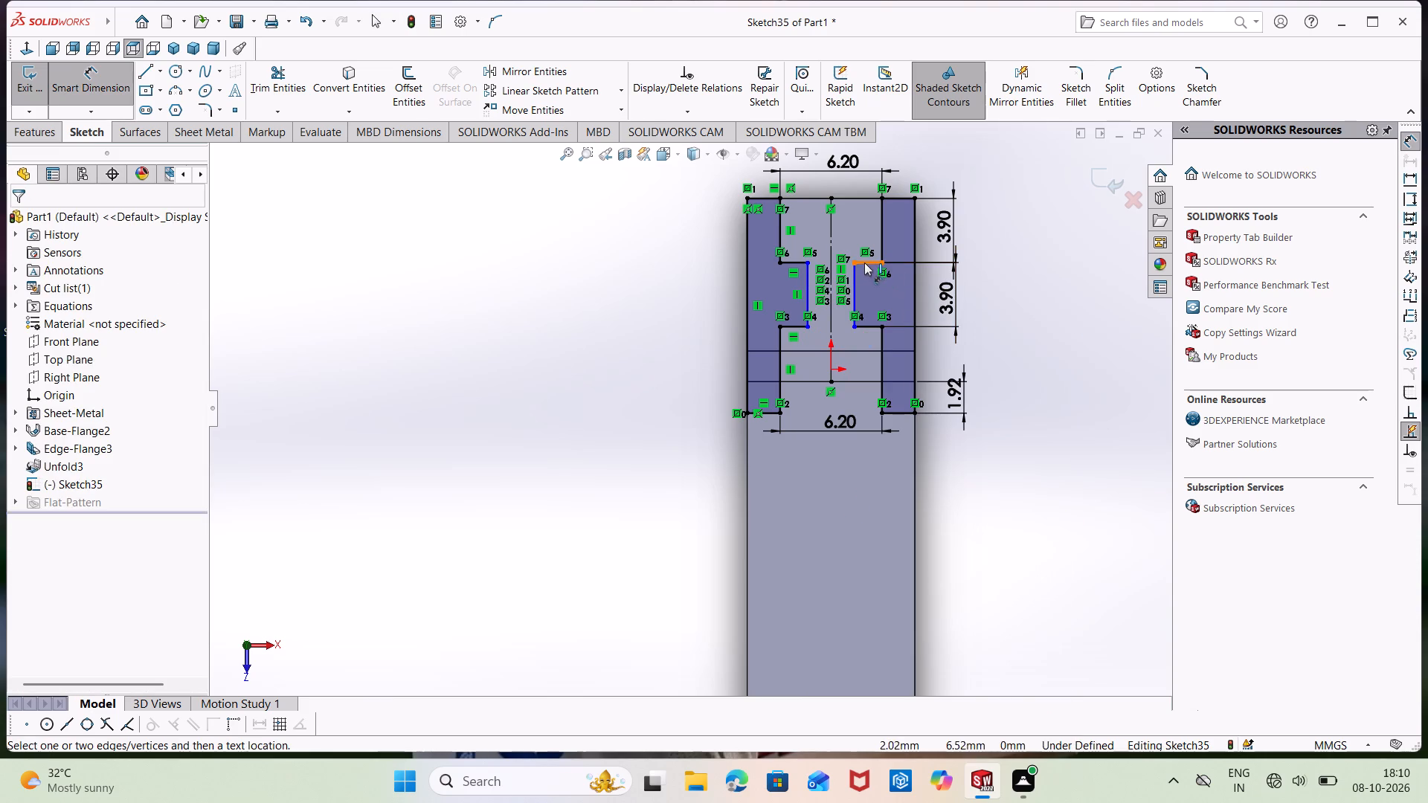
left_click(866, 261)
left_click(883, 306)
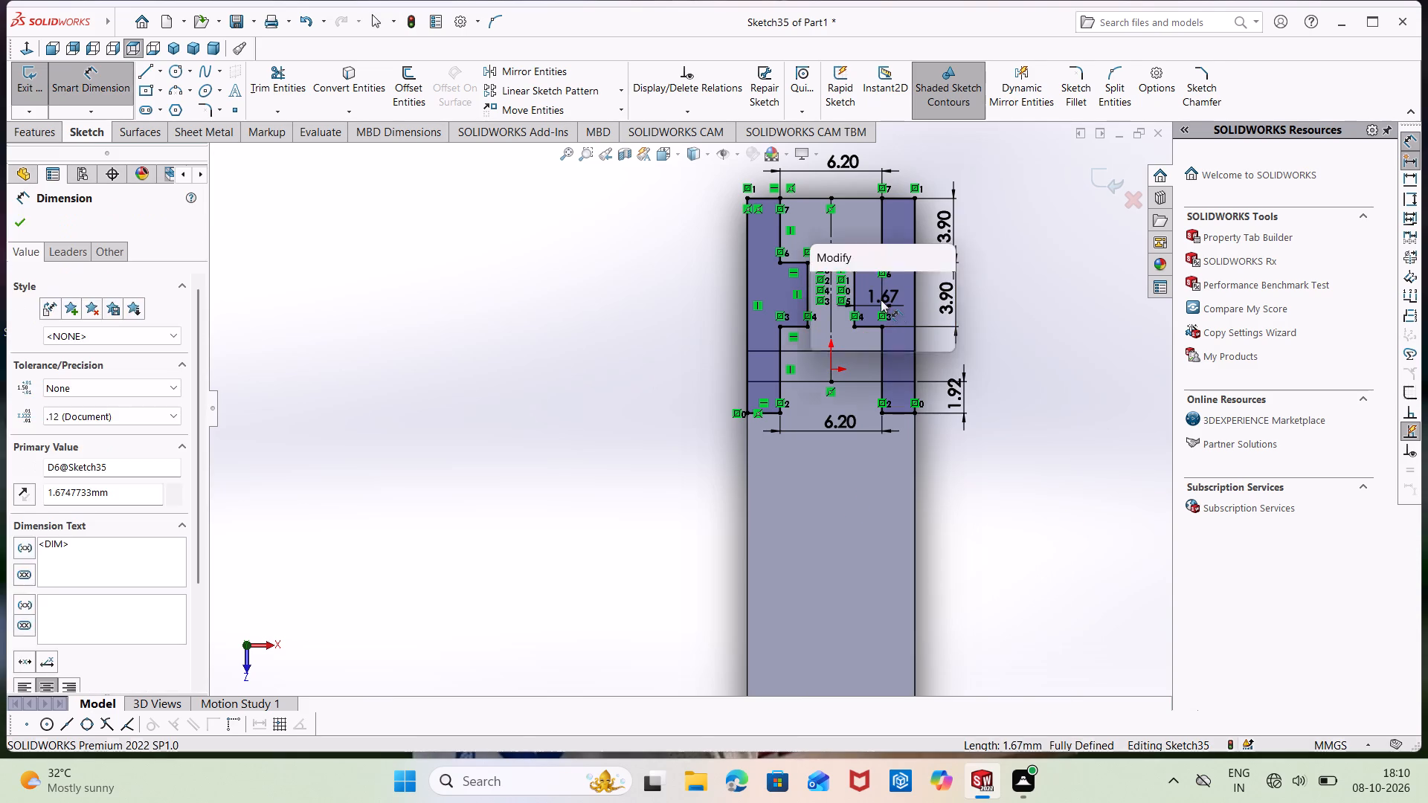
key("BackSpace")
key("1")
key("period")
type("35")
key("Return")
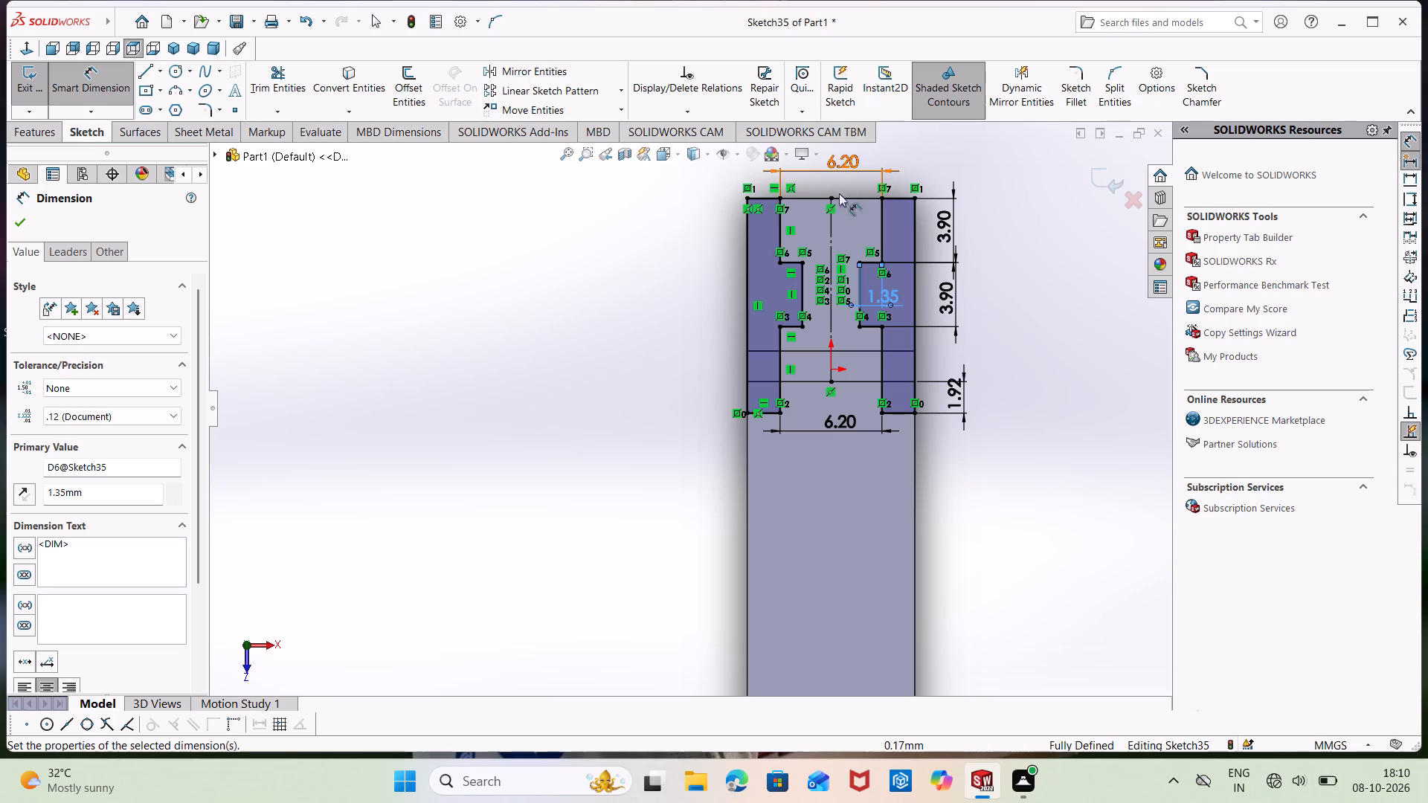
key("Escape")
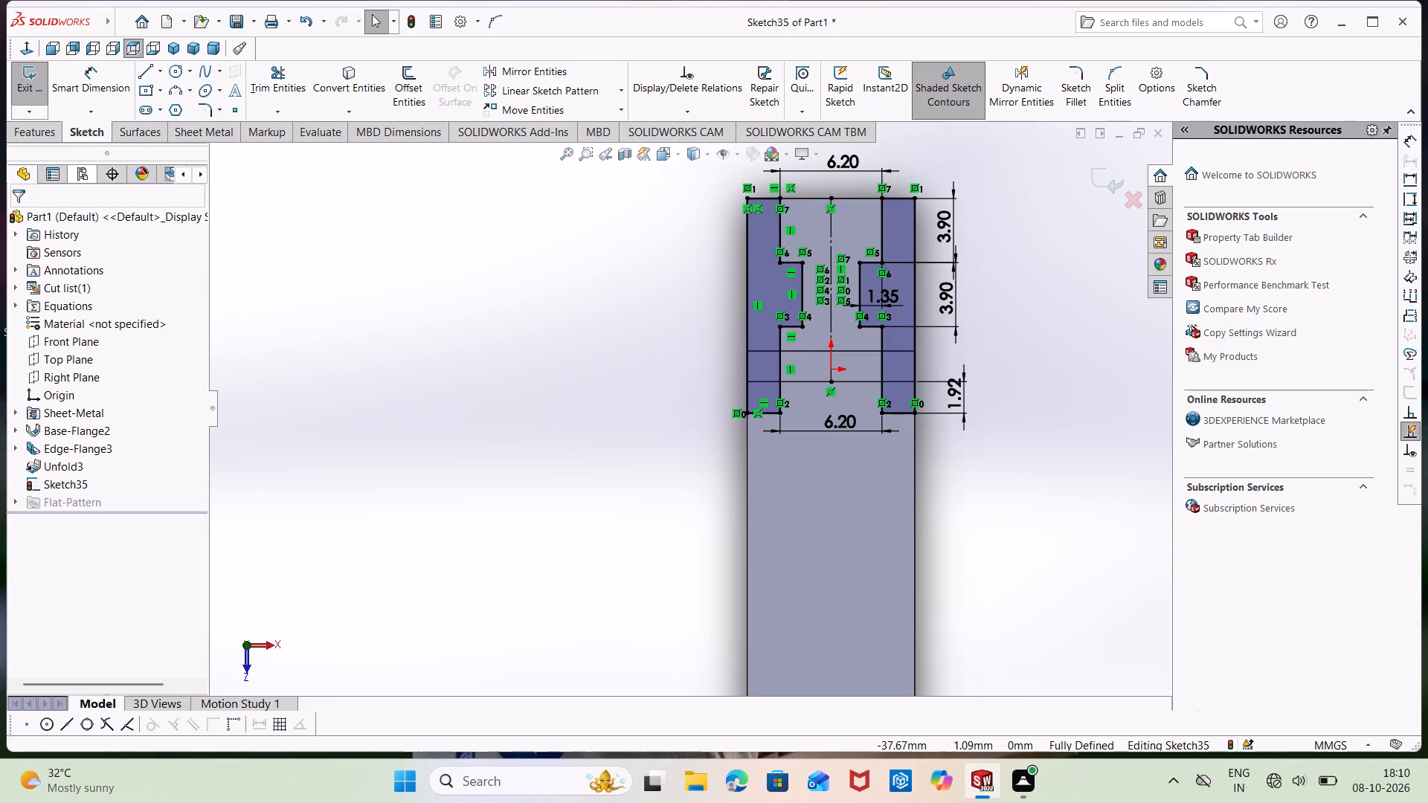
Cut the two mirrored side profiles out of the unfolded strip with a Through All extruded cut, using Normal cut.
left_click(186, 132)
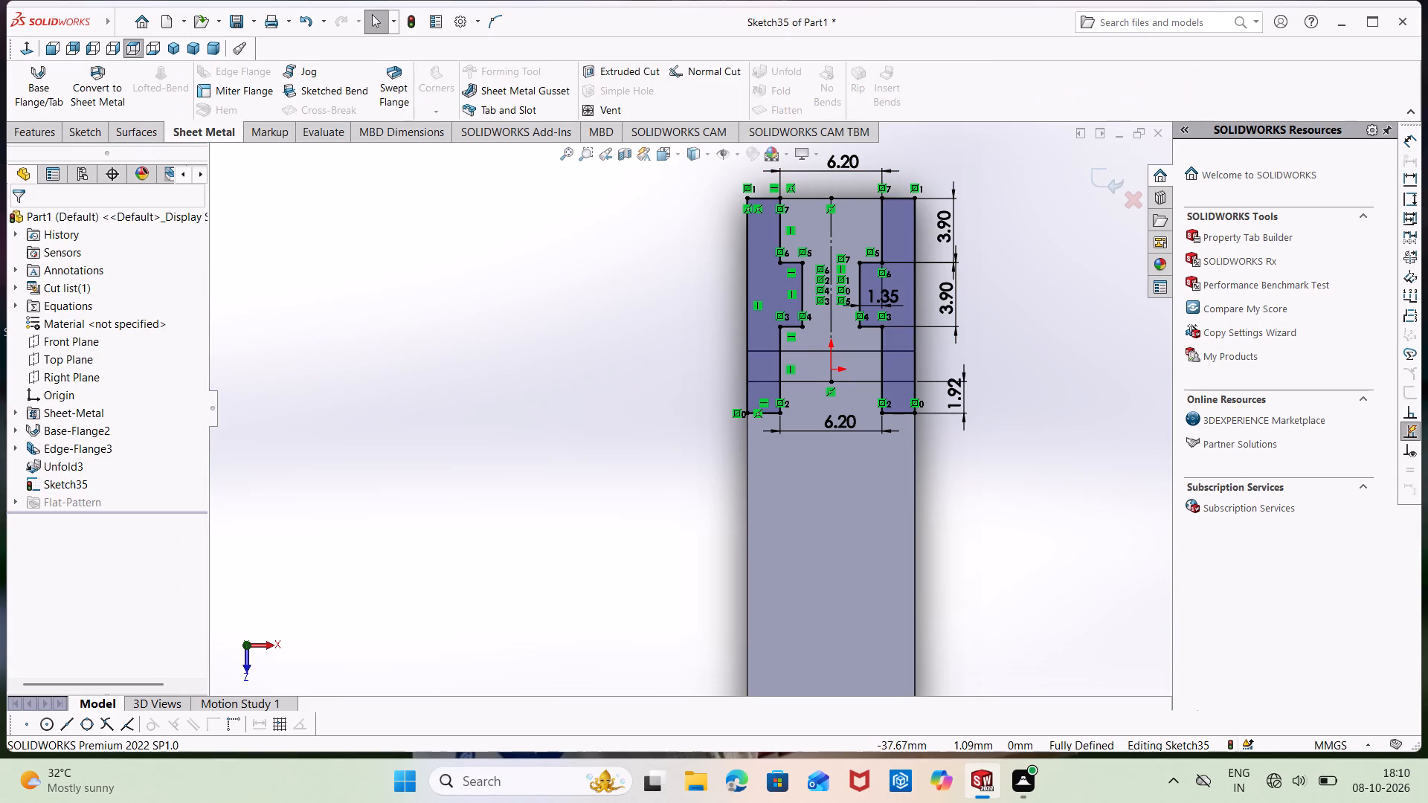
left_click(30, 130)
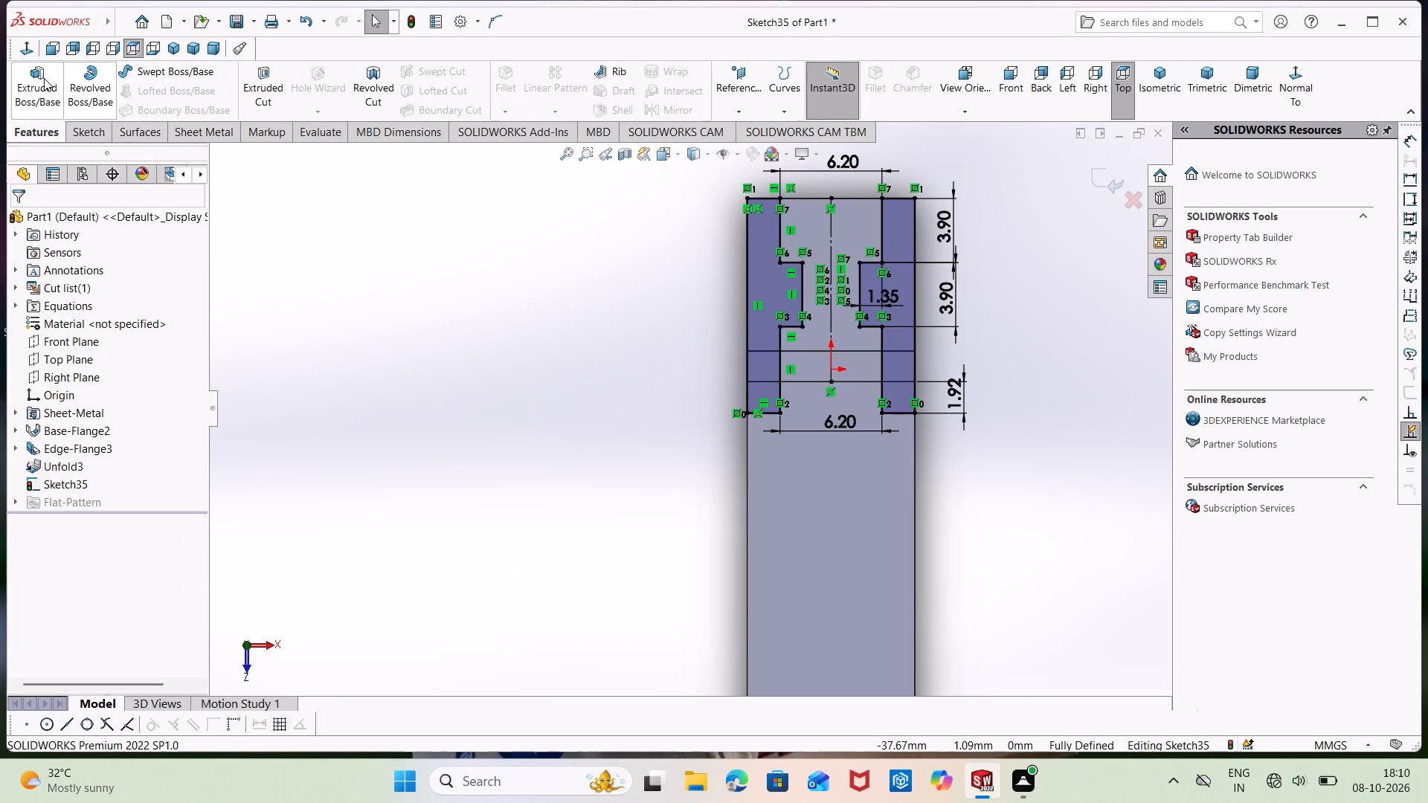
left_click(268, 91)
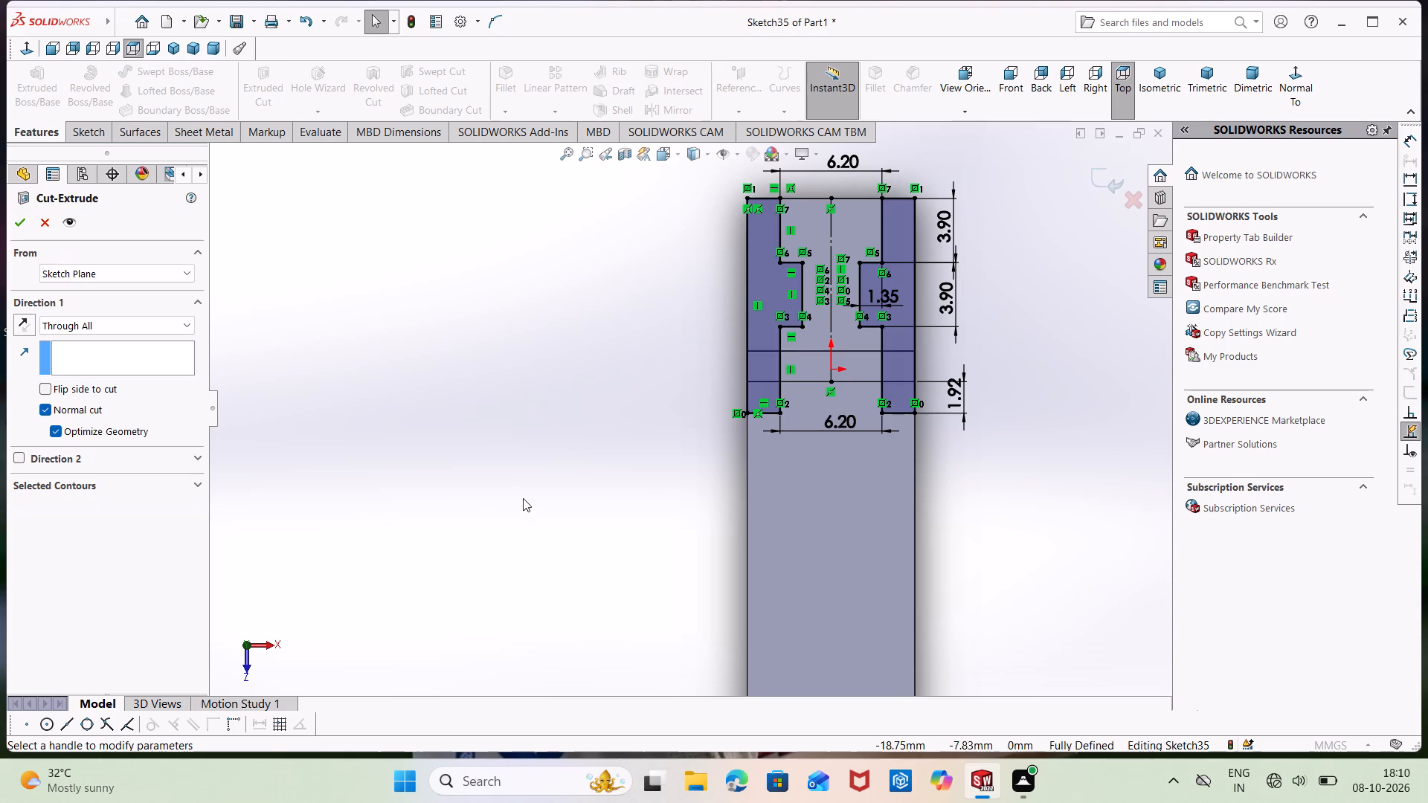
middle_click_drag(504, 474, 604, 488)
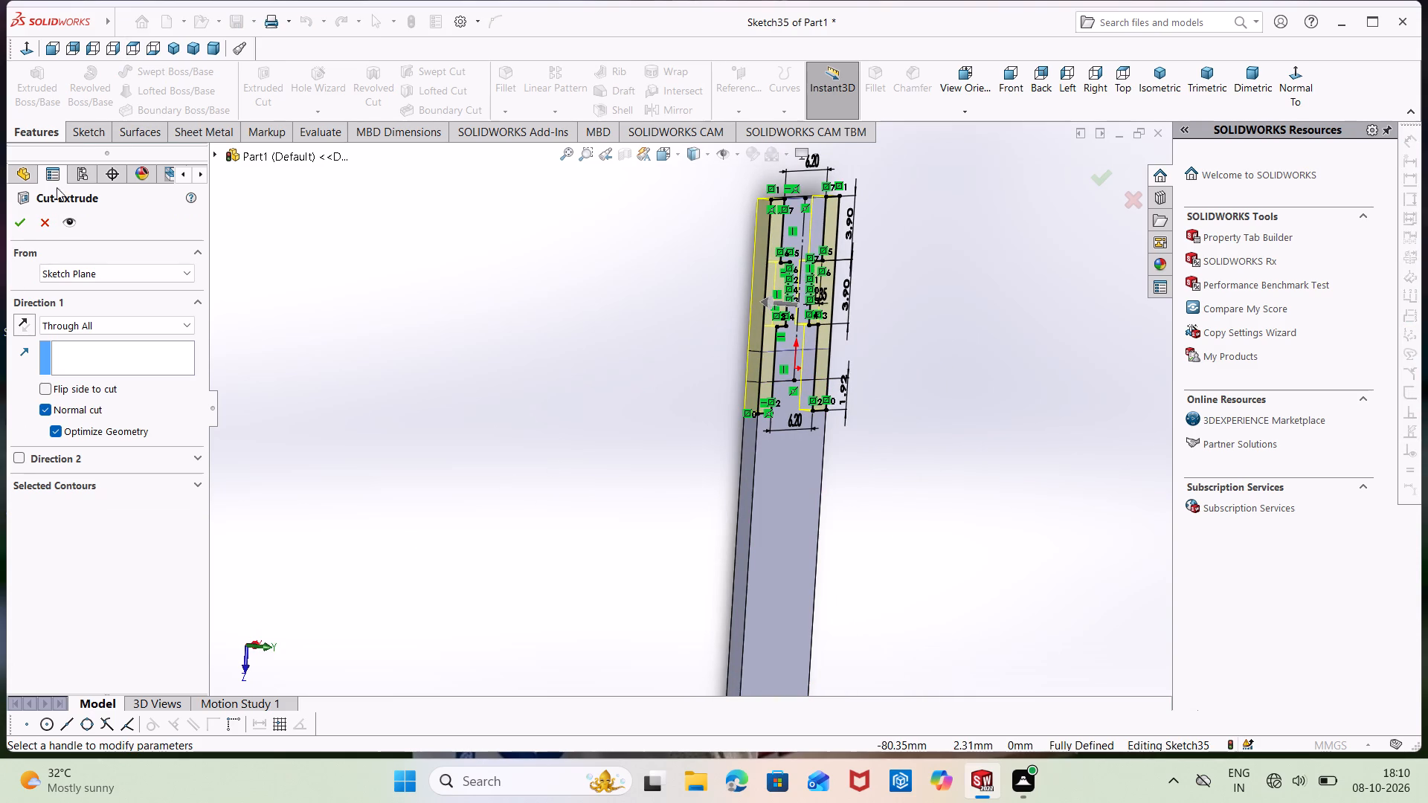
left_click(14, 225)
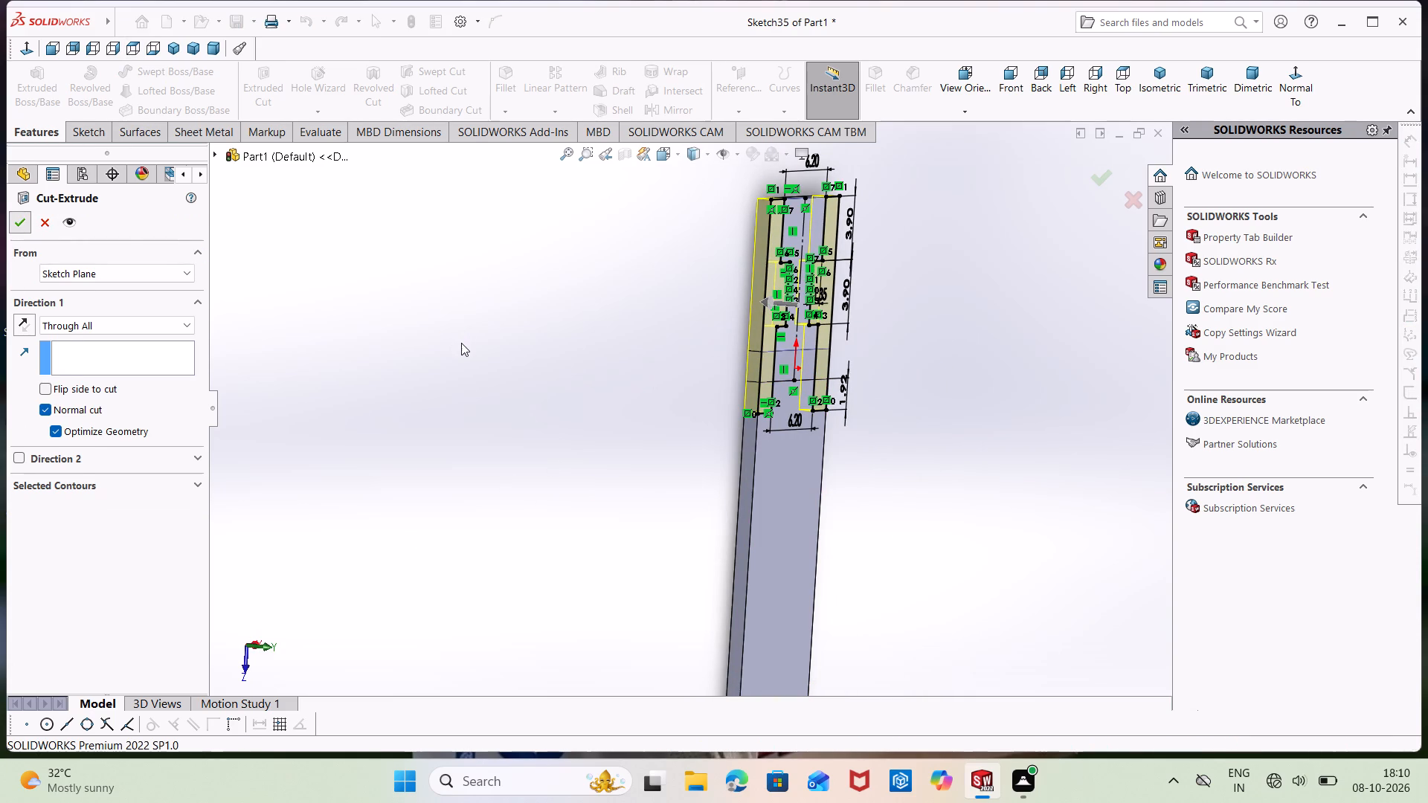
left_click(501, 348)
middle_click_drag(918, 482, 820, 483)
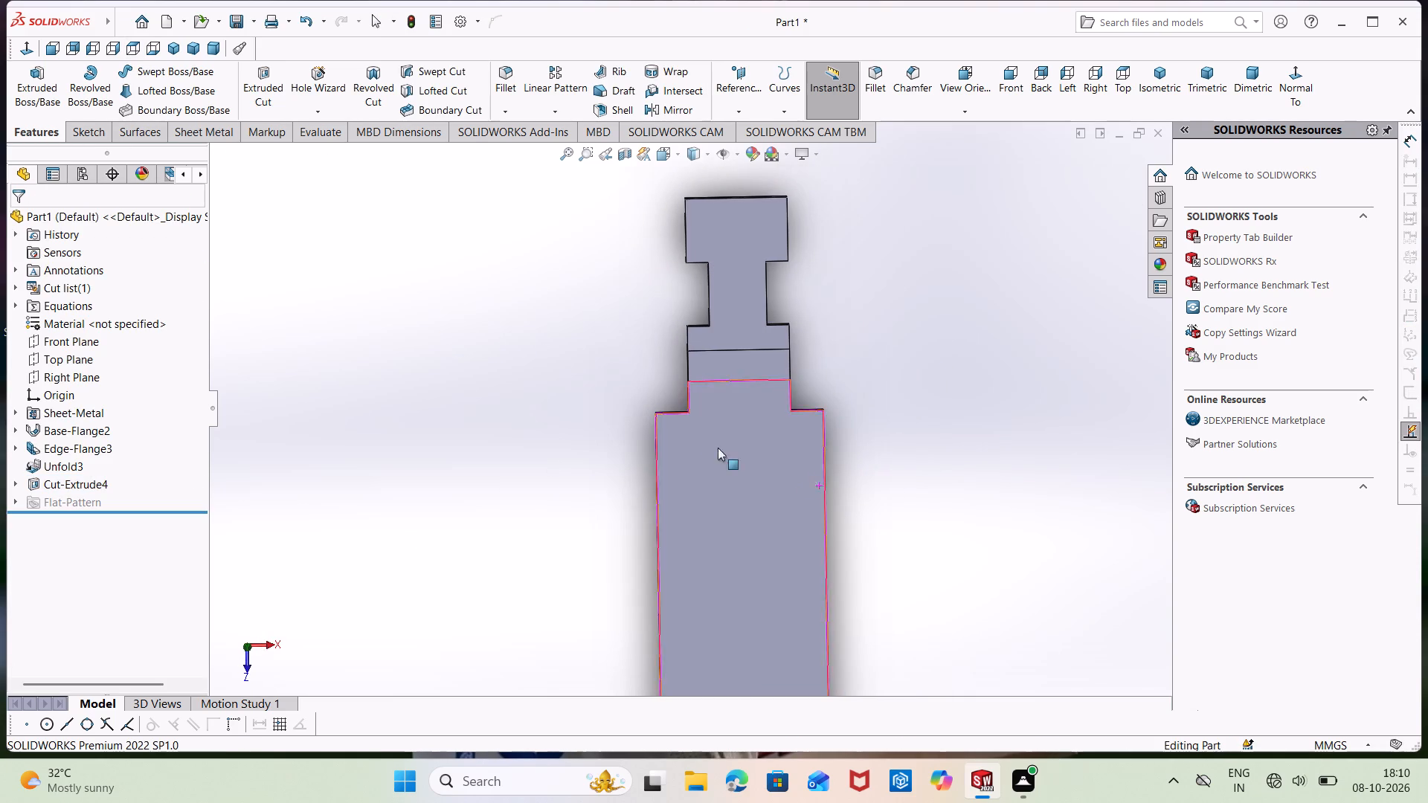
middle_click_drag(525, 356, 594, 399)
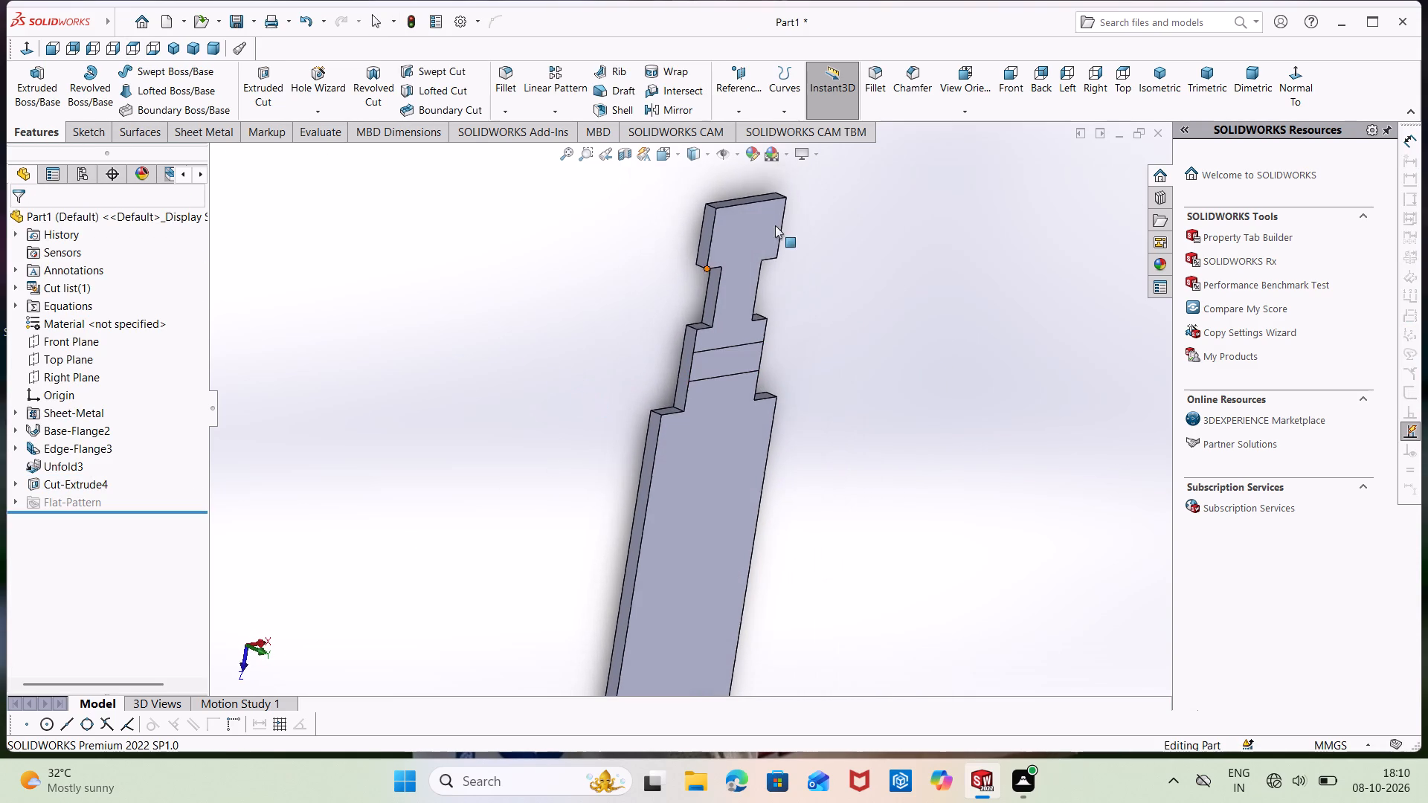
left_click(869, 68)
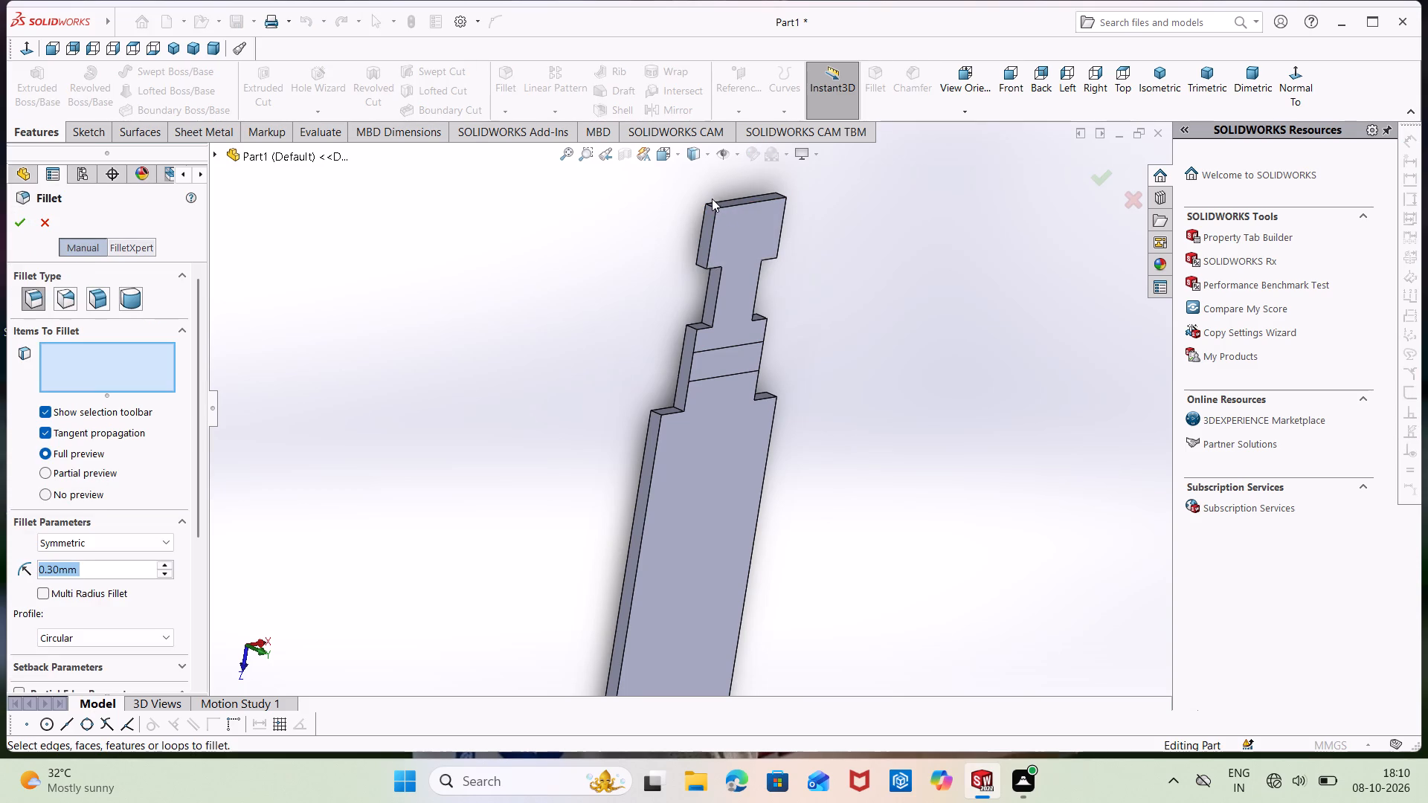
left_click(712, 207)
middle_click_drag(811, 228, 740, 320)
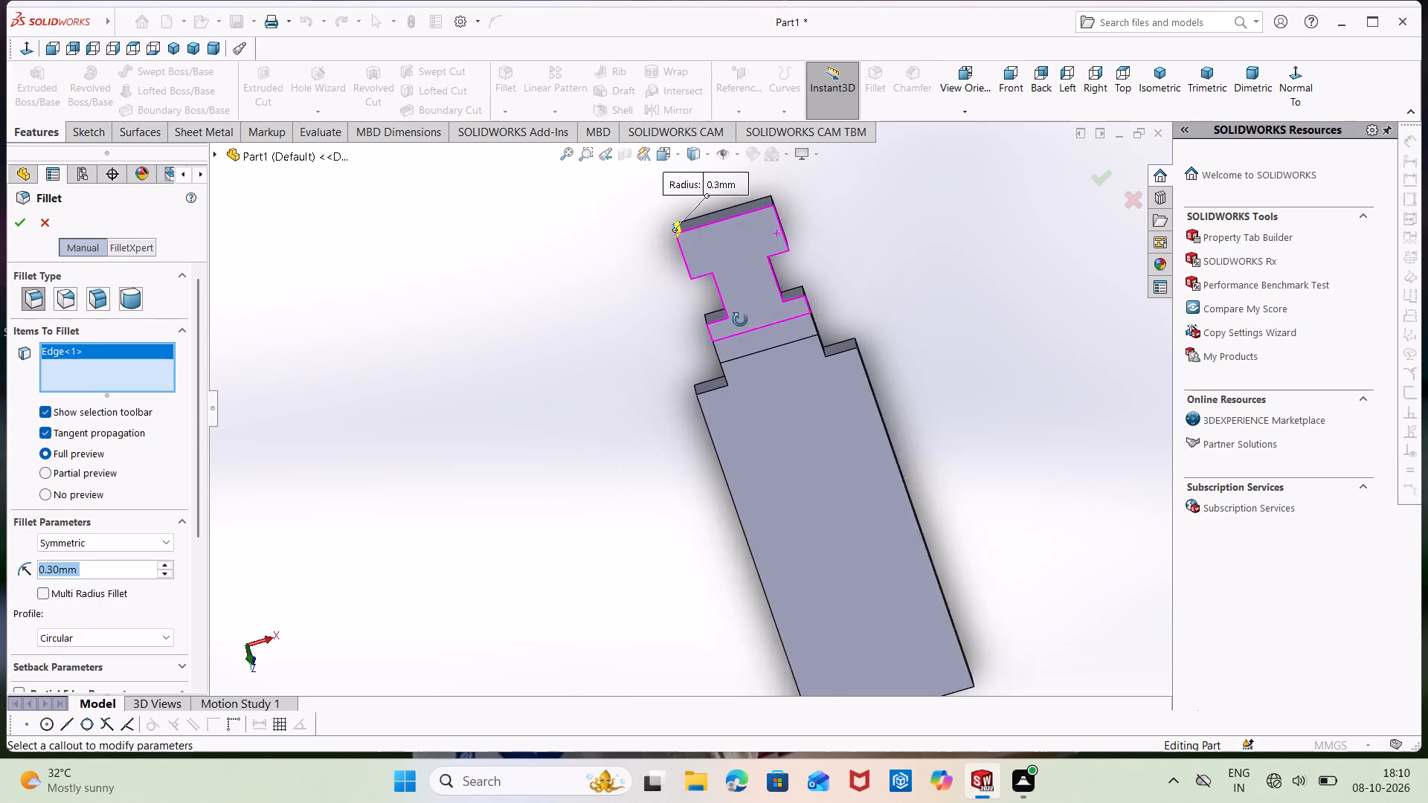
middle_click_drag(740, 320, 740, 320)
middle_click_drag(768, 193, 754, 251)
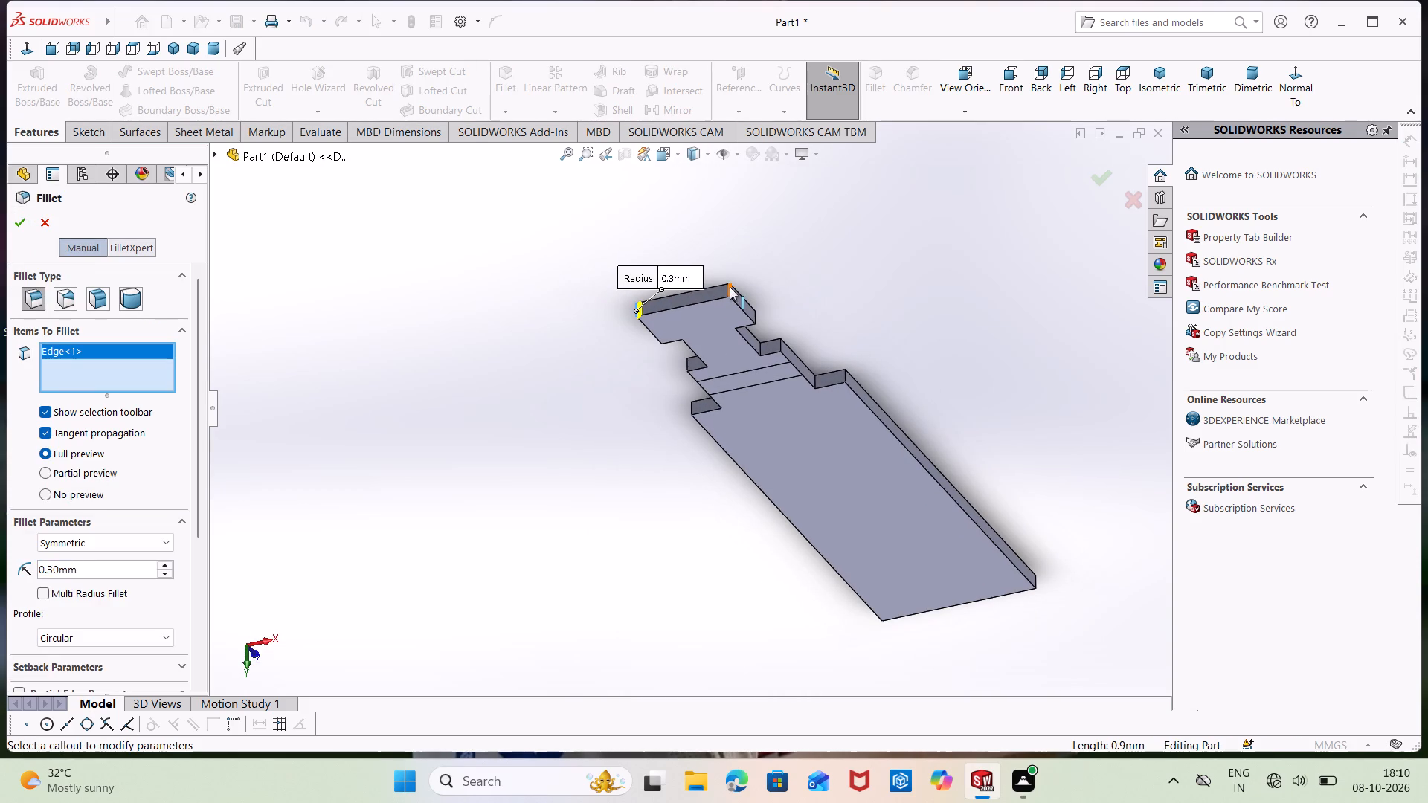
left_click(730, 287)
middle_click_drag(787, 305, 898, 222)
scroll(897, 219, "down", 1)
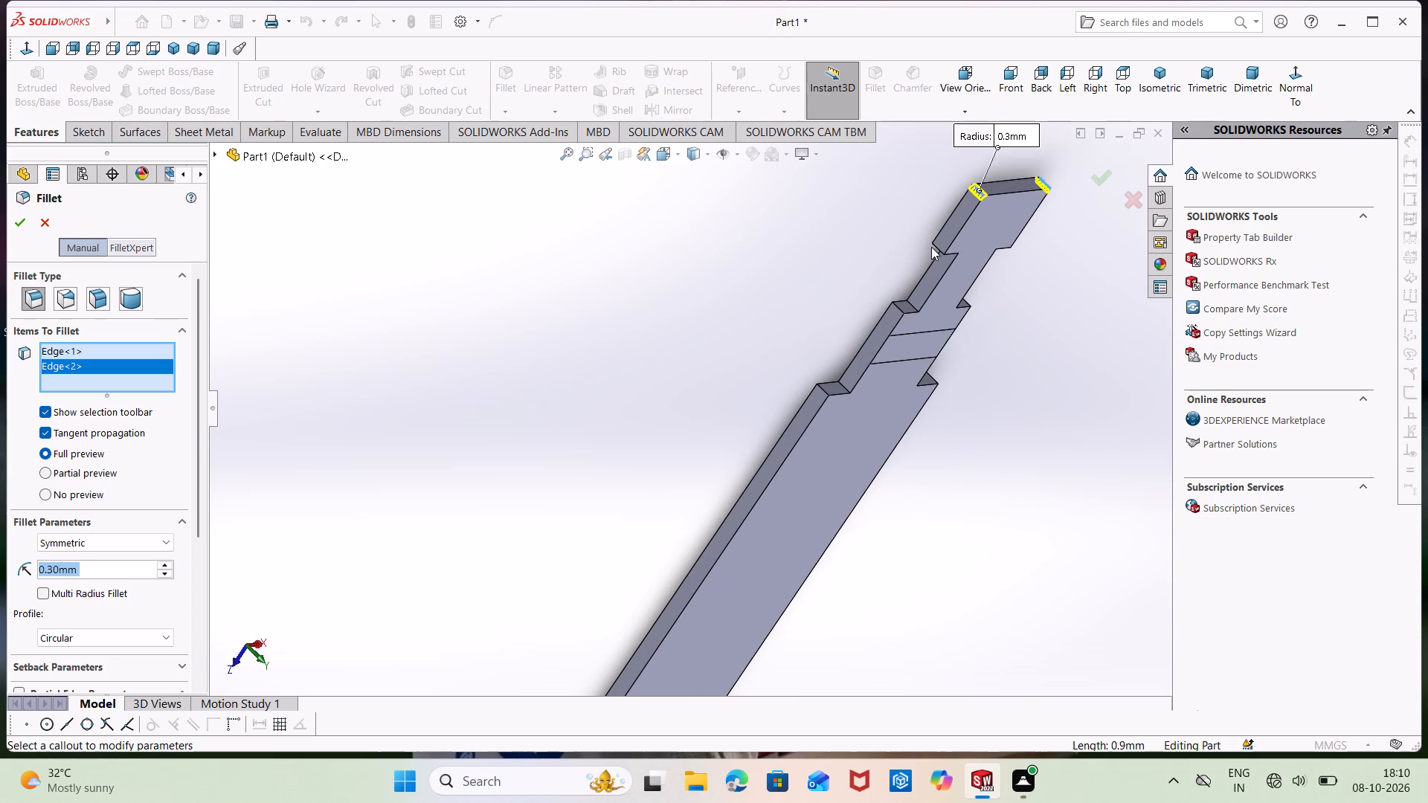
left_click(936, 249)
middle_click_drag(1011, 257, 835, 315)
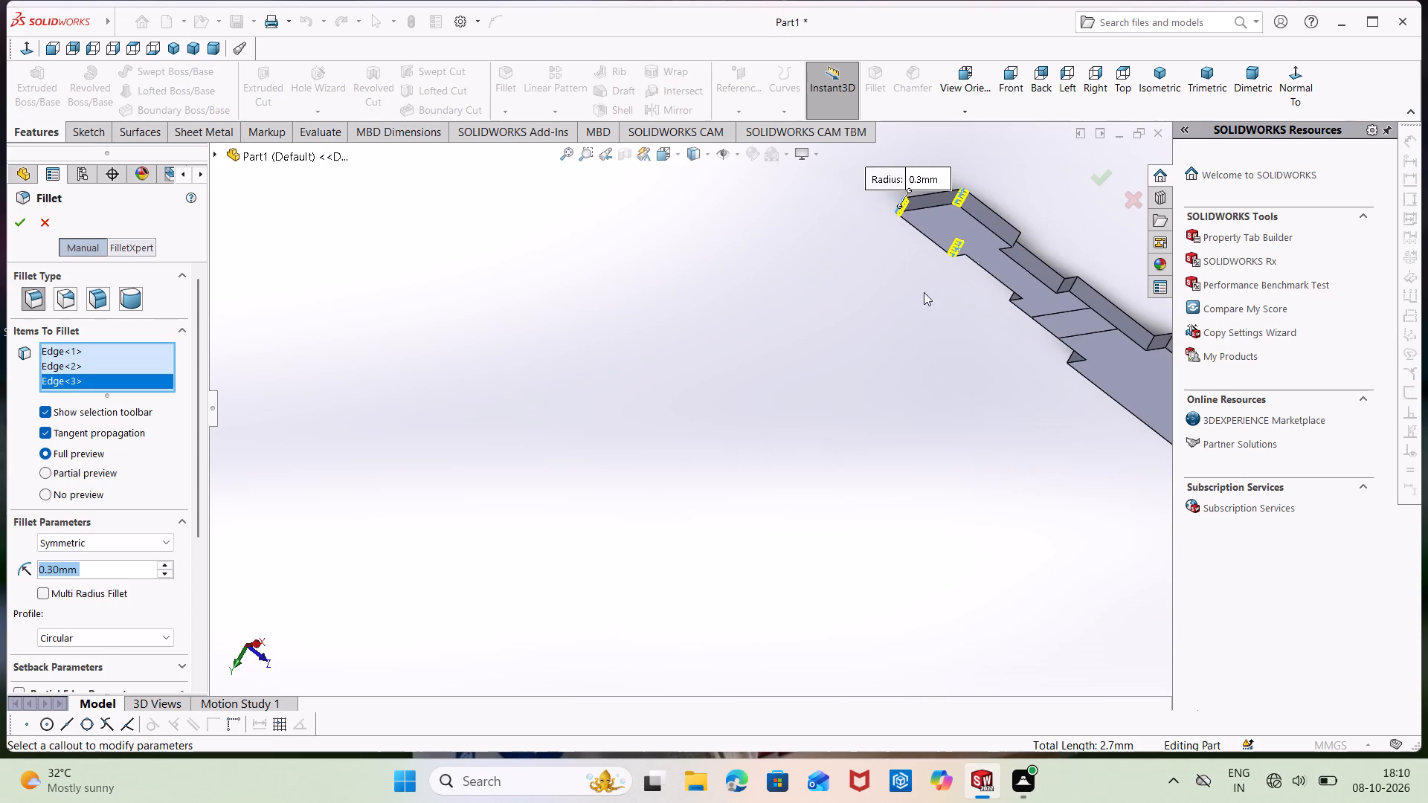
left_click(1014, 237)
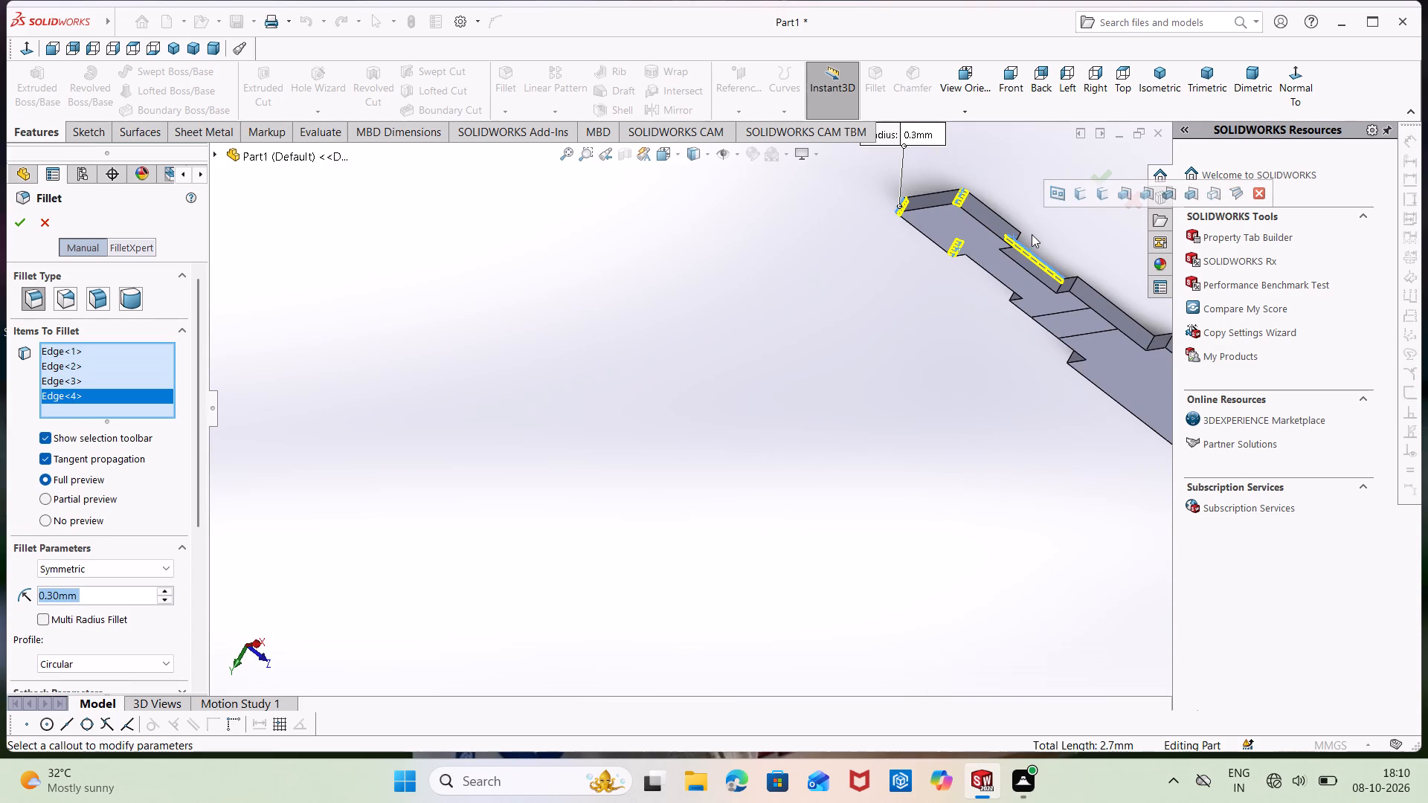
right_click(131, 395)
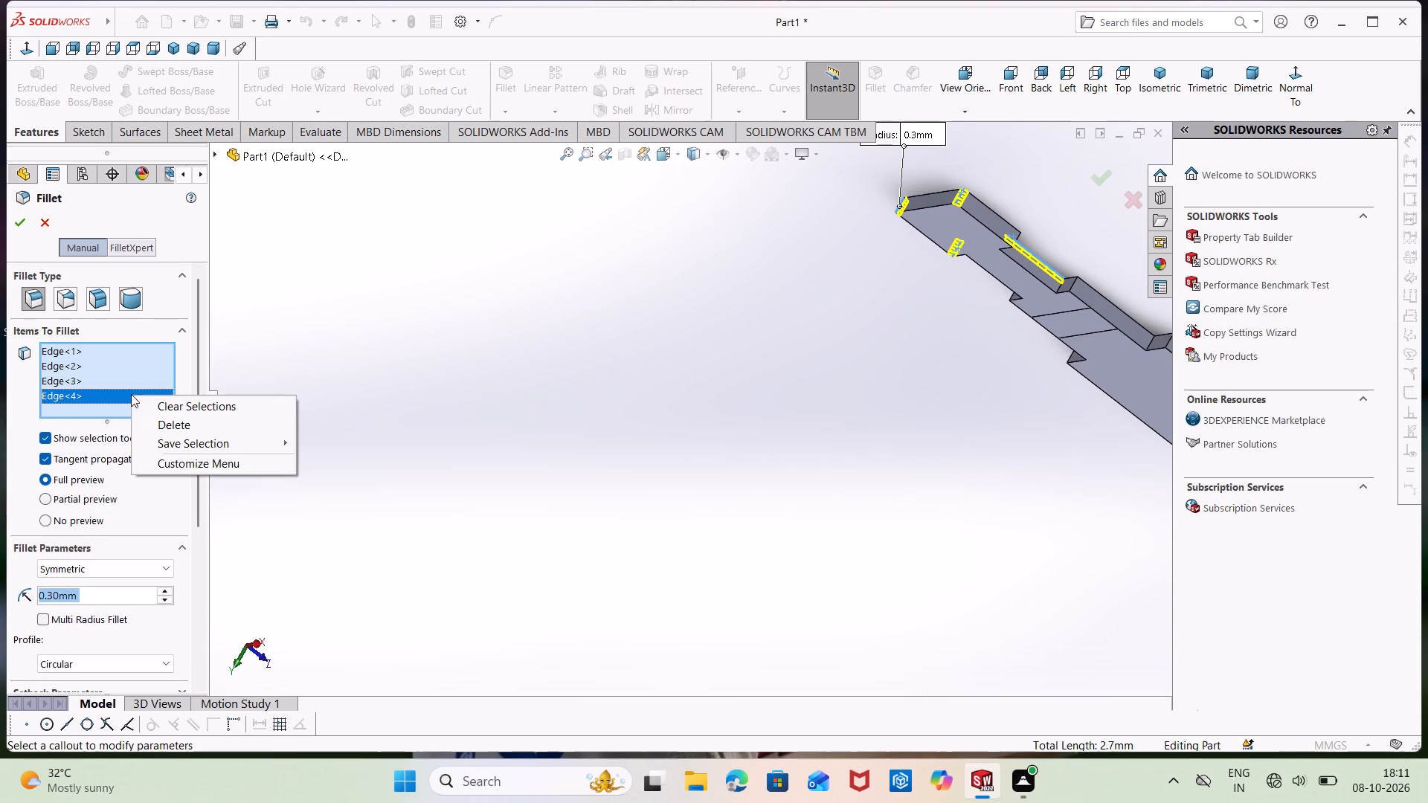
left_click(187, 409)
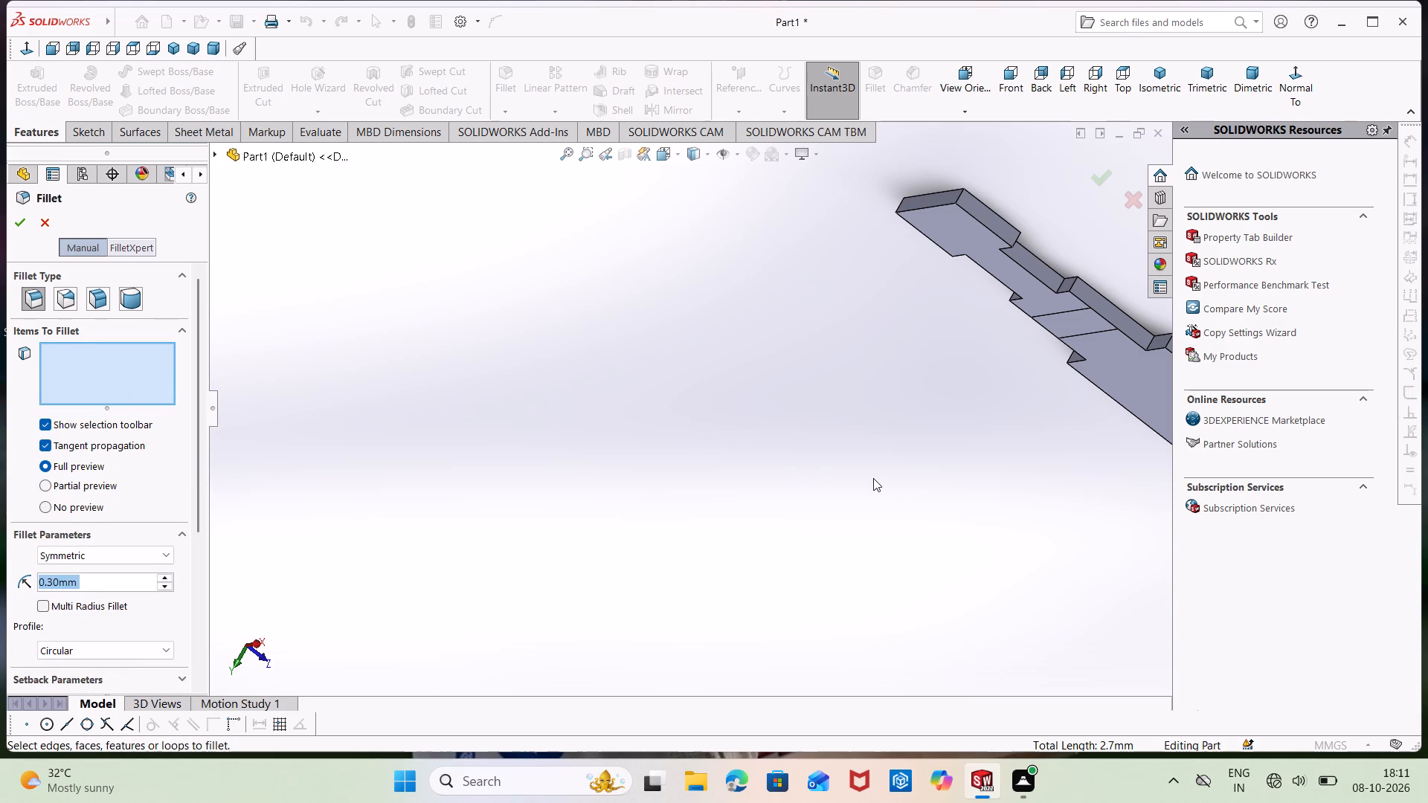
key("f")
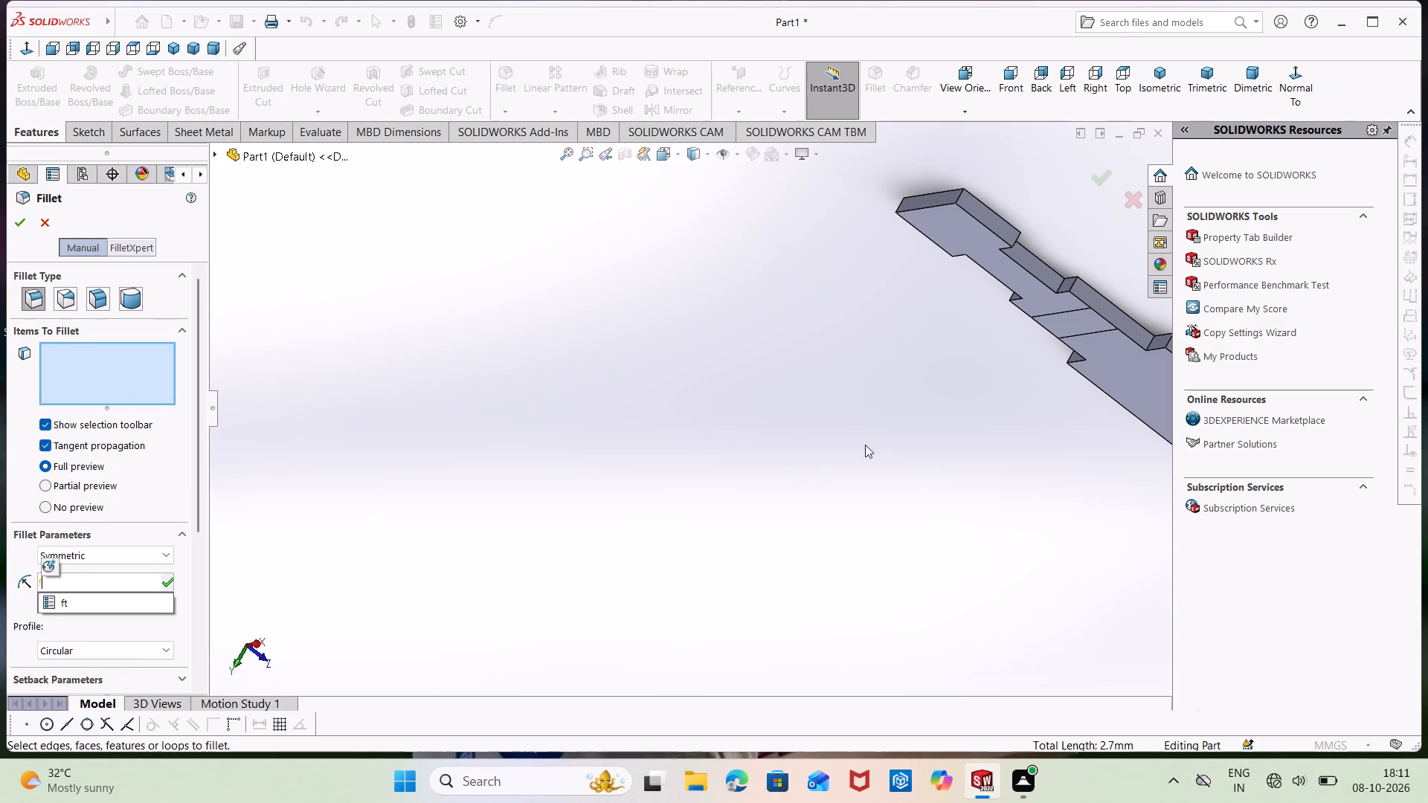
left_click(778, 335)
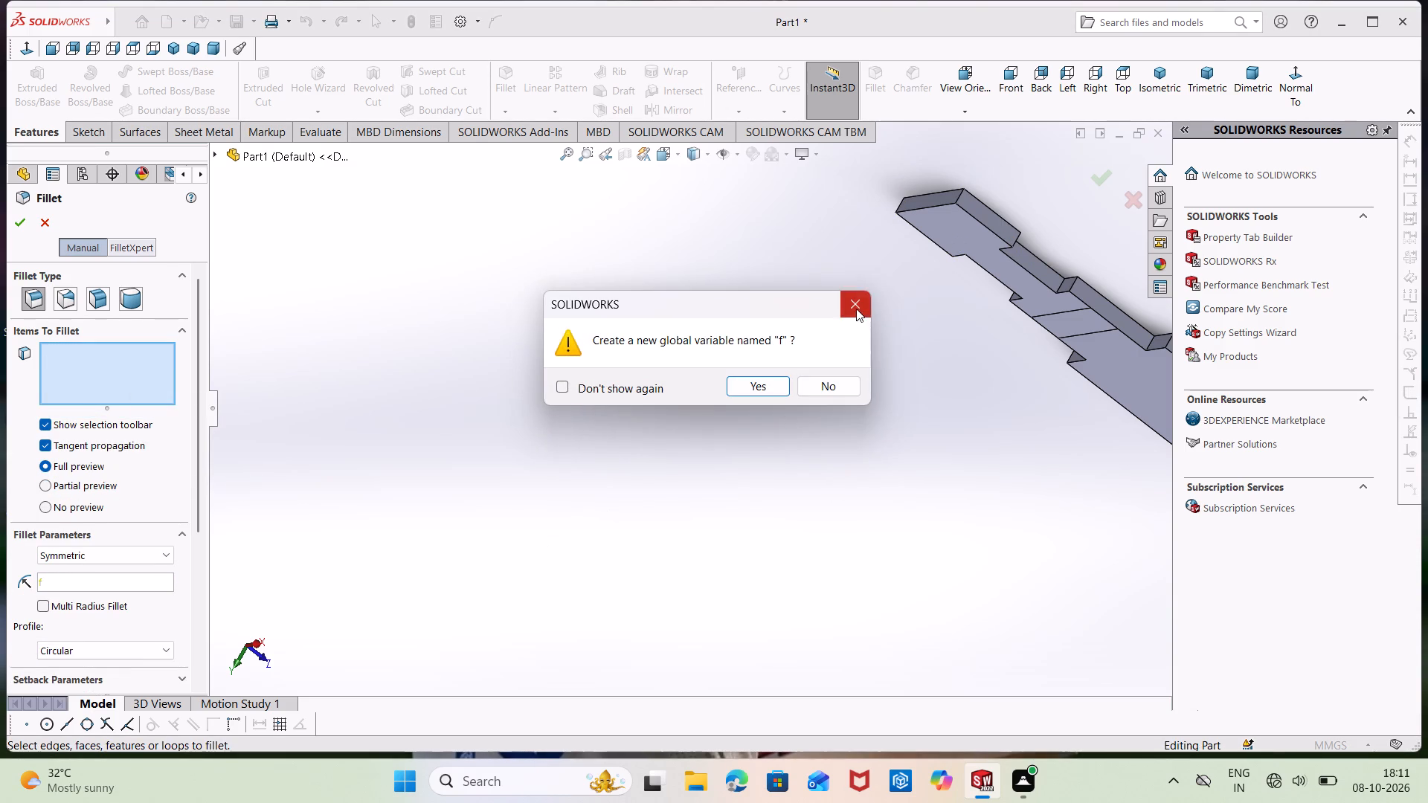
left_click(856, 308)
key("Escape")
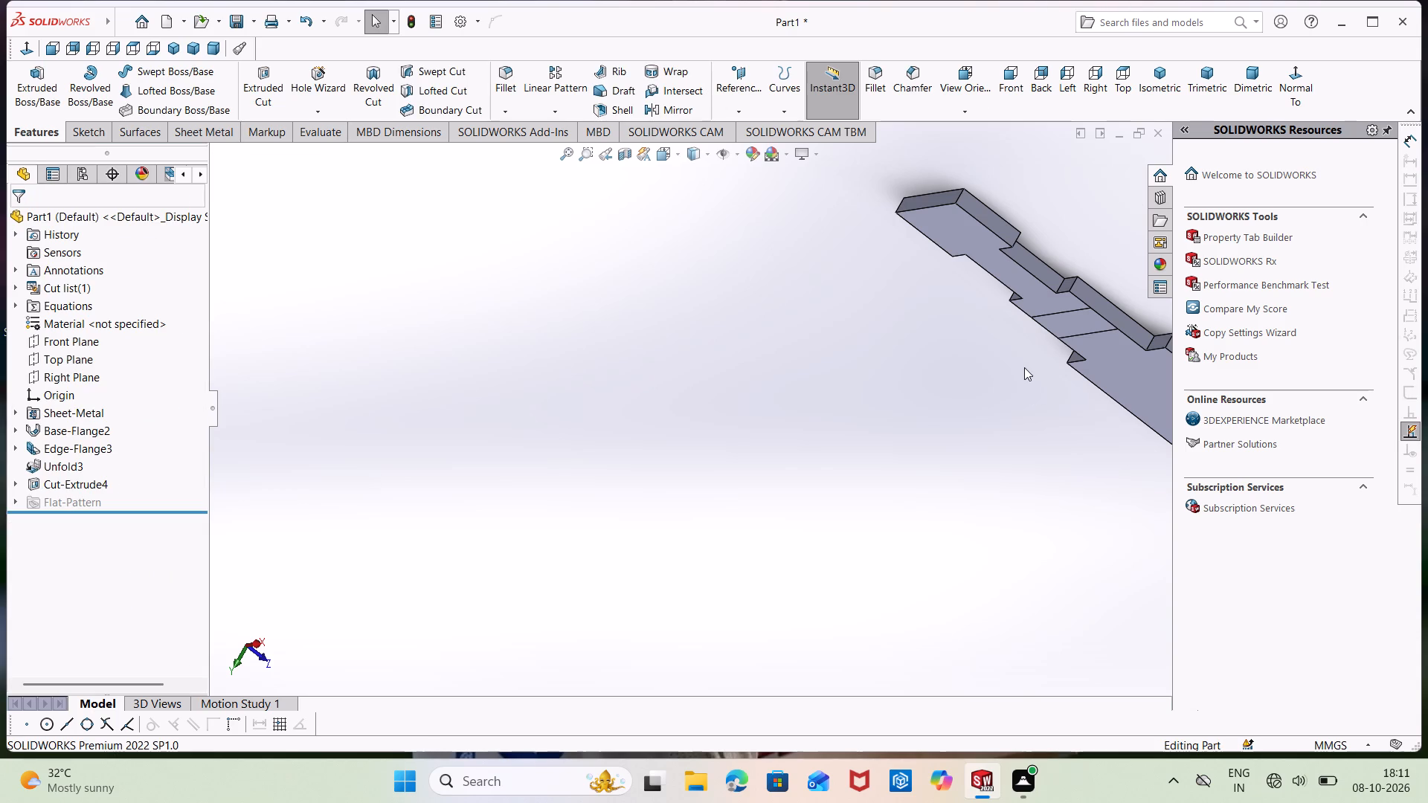
Start a 0.30 mm constant-size fillet and select the four outer corner edges of the strip's end tab.
key("f")
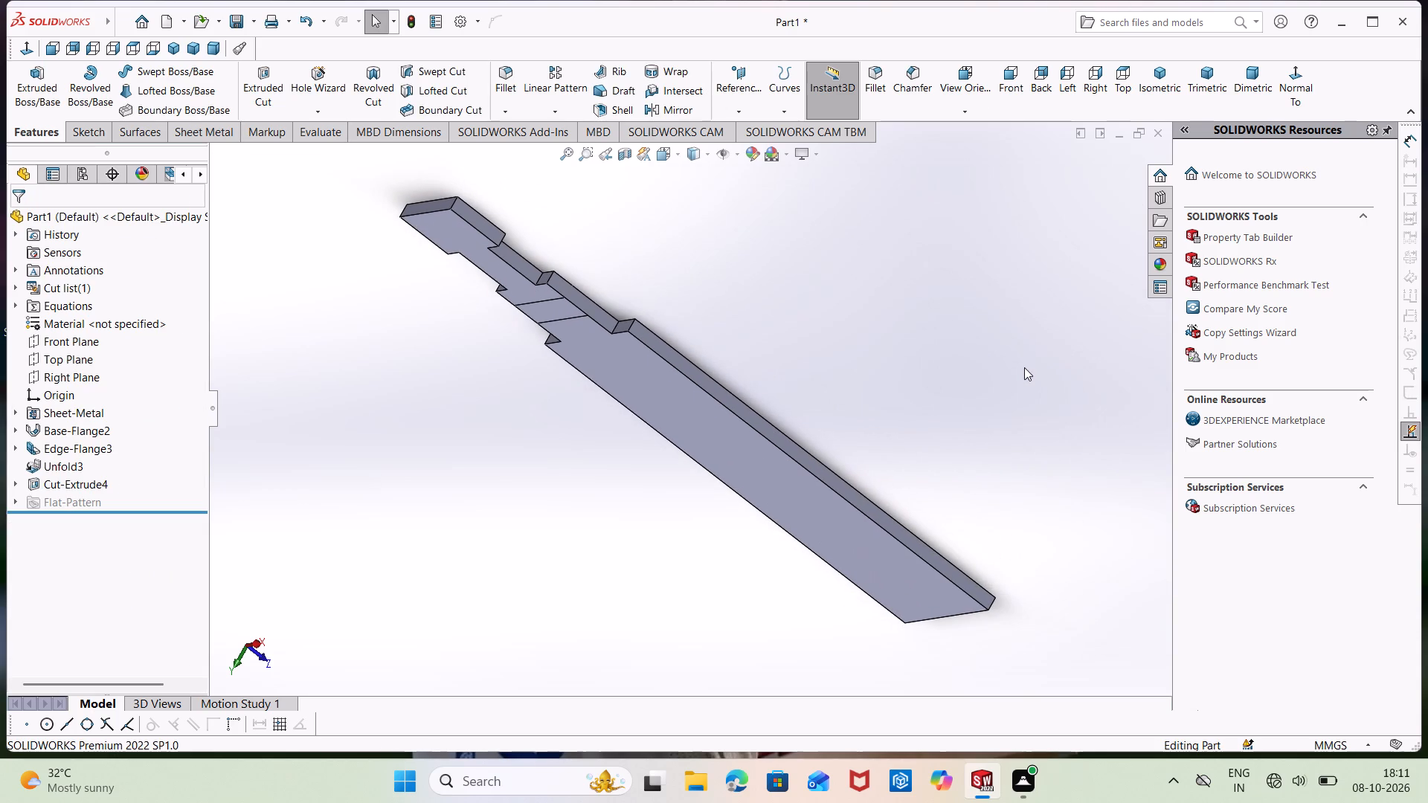
left_click(872, 71)
left_click(454, 201)
left_click(504, 241)
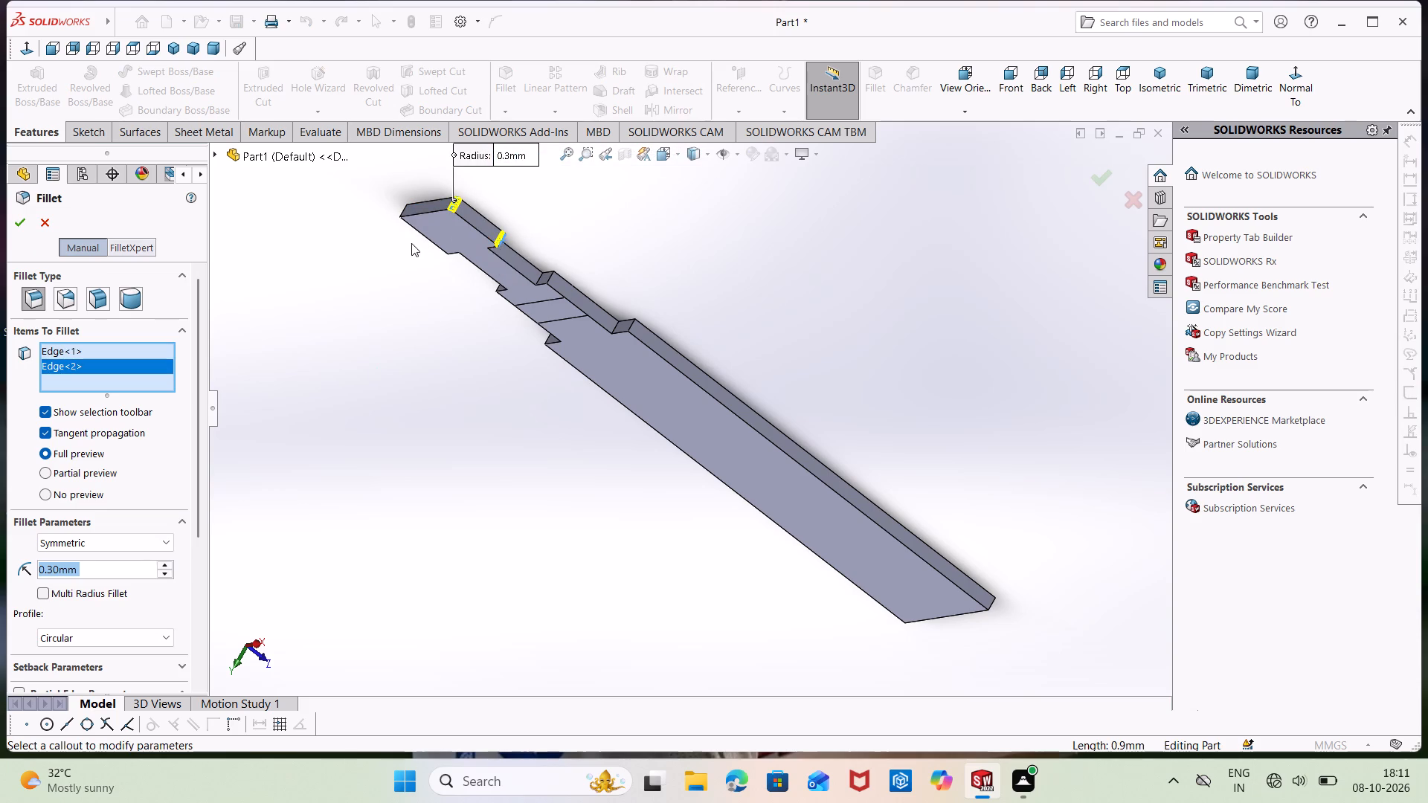
middle_click_drag(403, 260, 484, 274)
middle_click_drag(551, 227, 623, 277)
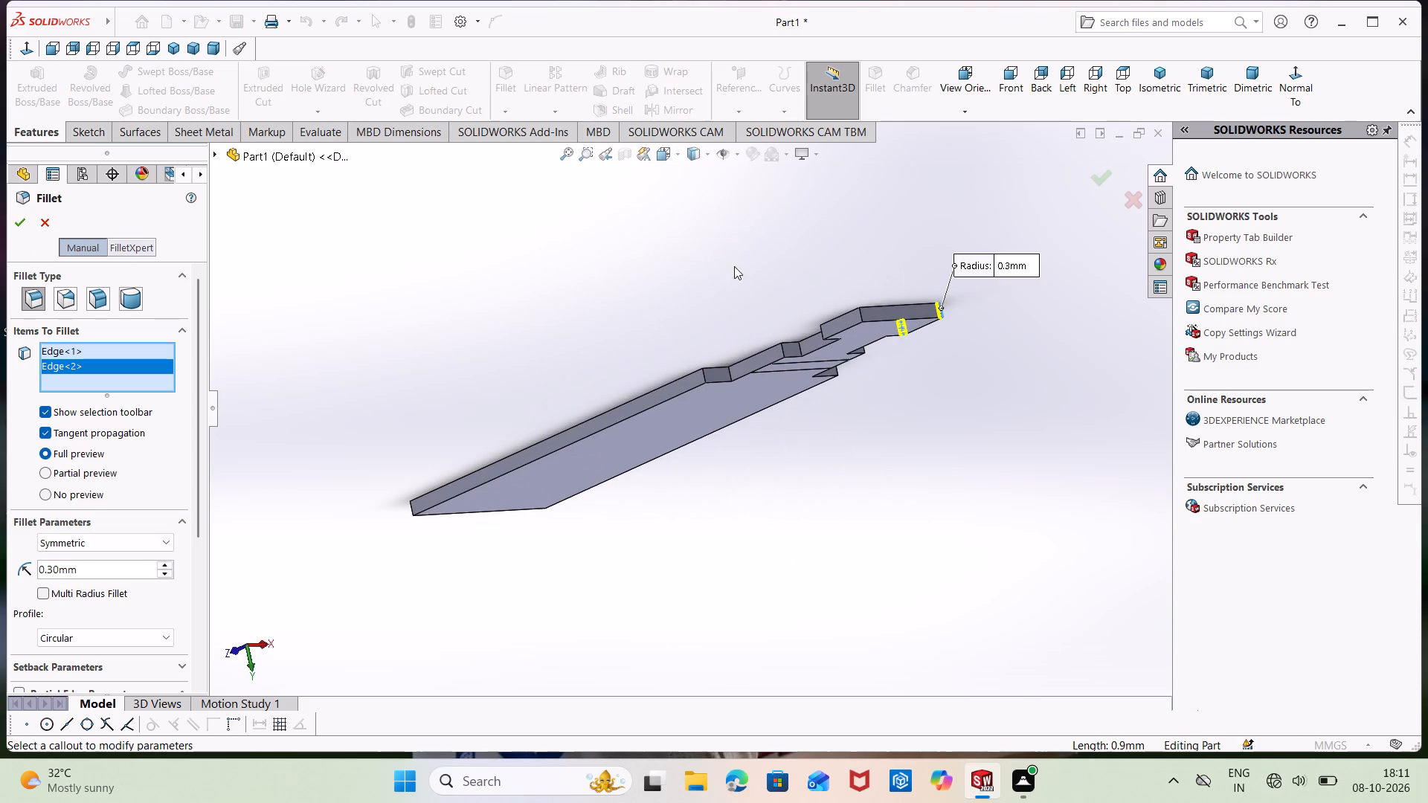
left_click(861, 311)
middle_click_drag(812, 329, 893, 346)
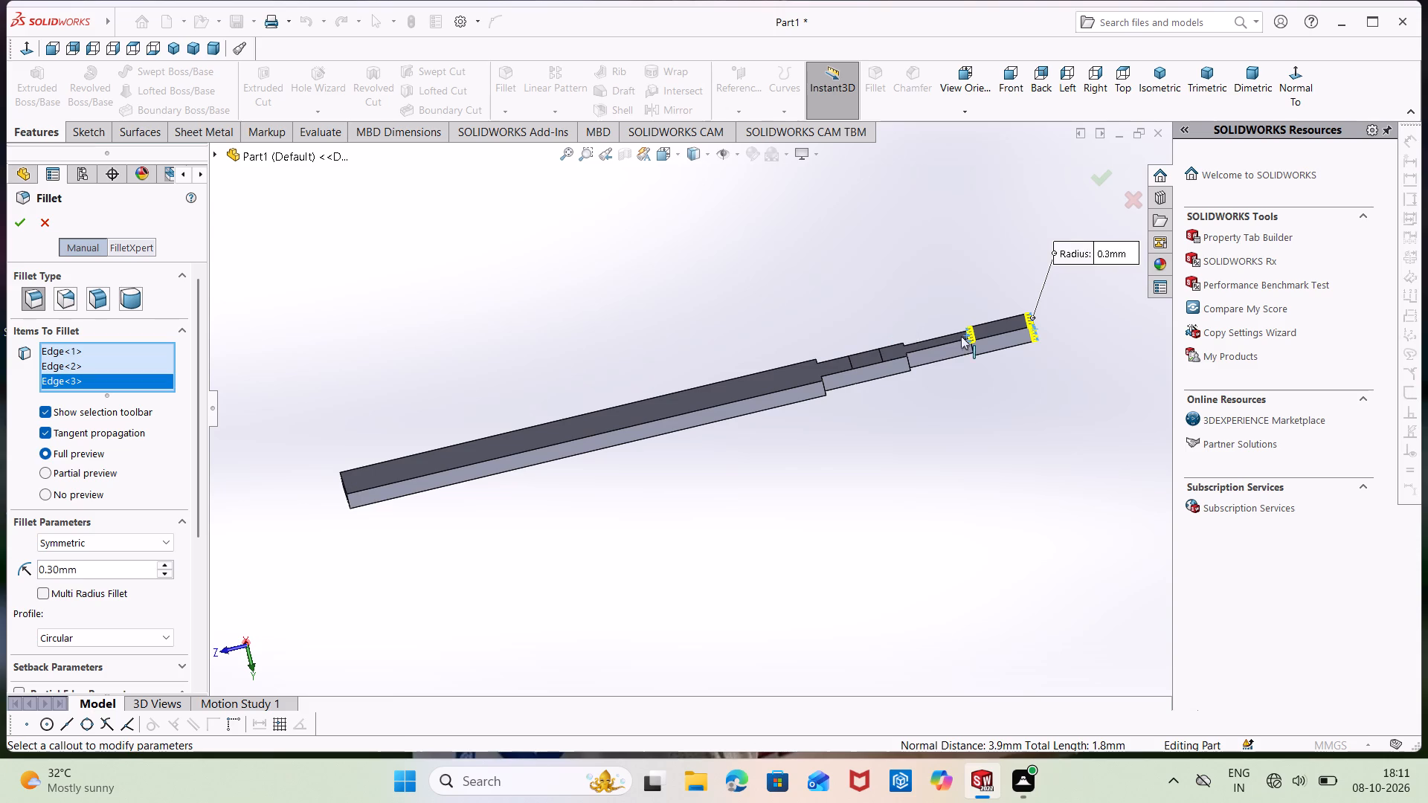
left_click(972, 348)
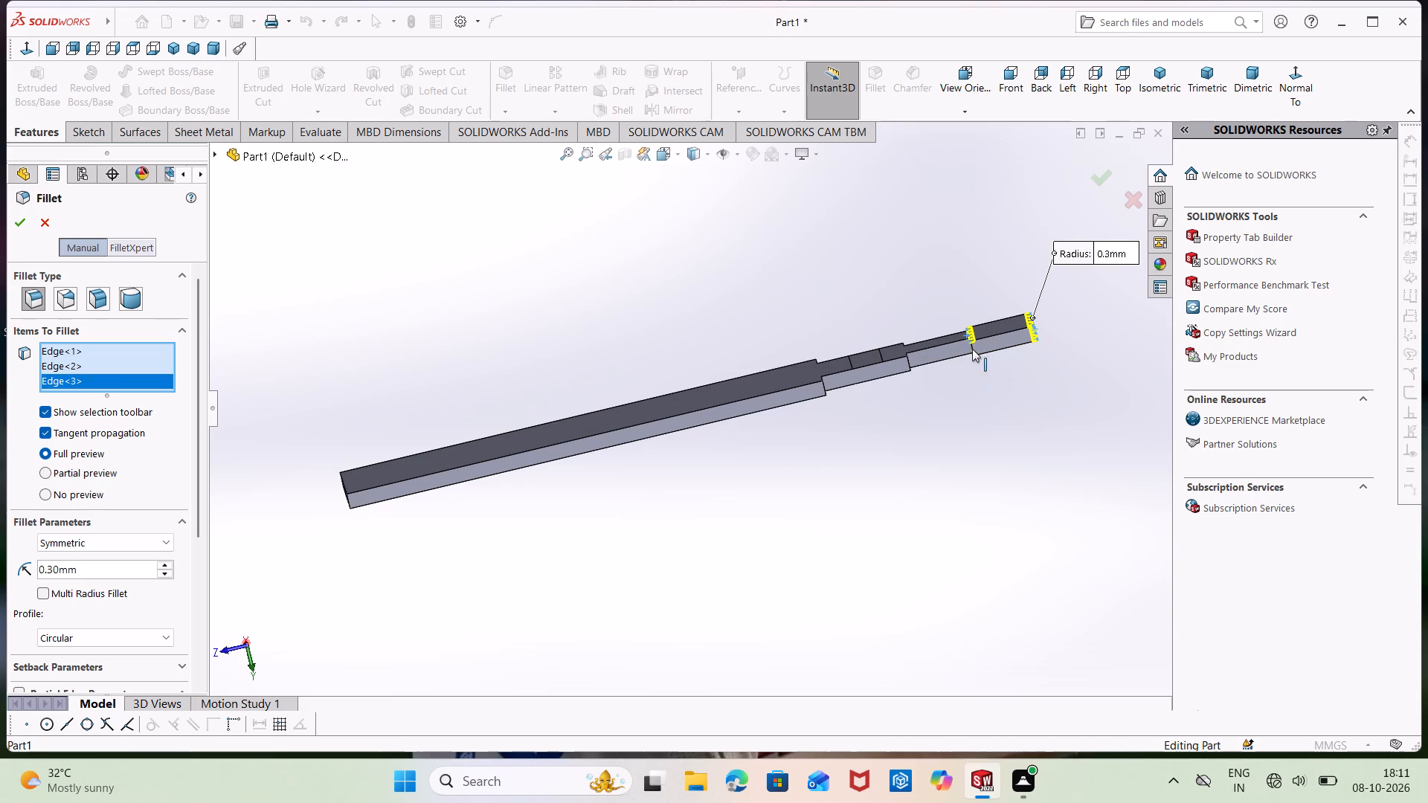
Add the four inner corner edges of the narrow neck, two at each end, to the 0.30 mm fillet.
middle_click_drag(1035, 370, 808, 314)
scroll(577, 307, "up", 1)
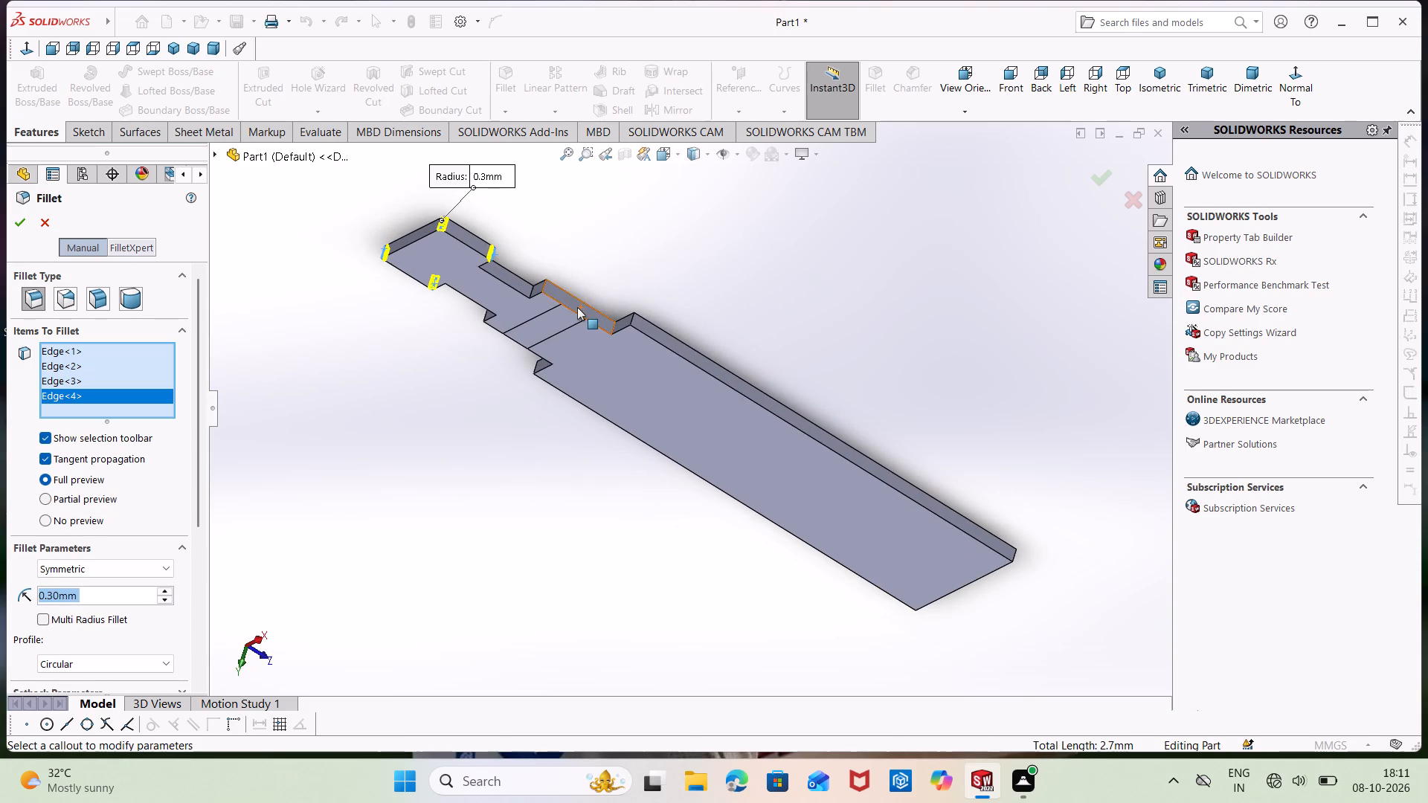
scroll(553, 304, "up", 1)
scroll(553, 304, "down", 6)
middle_click_drag(720, 306, 660, 322)
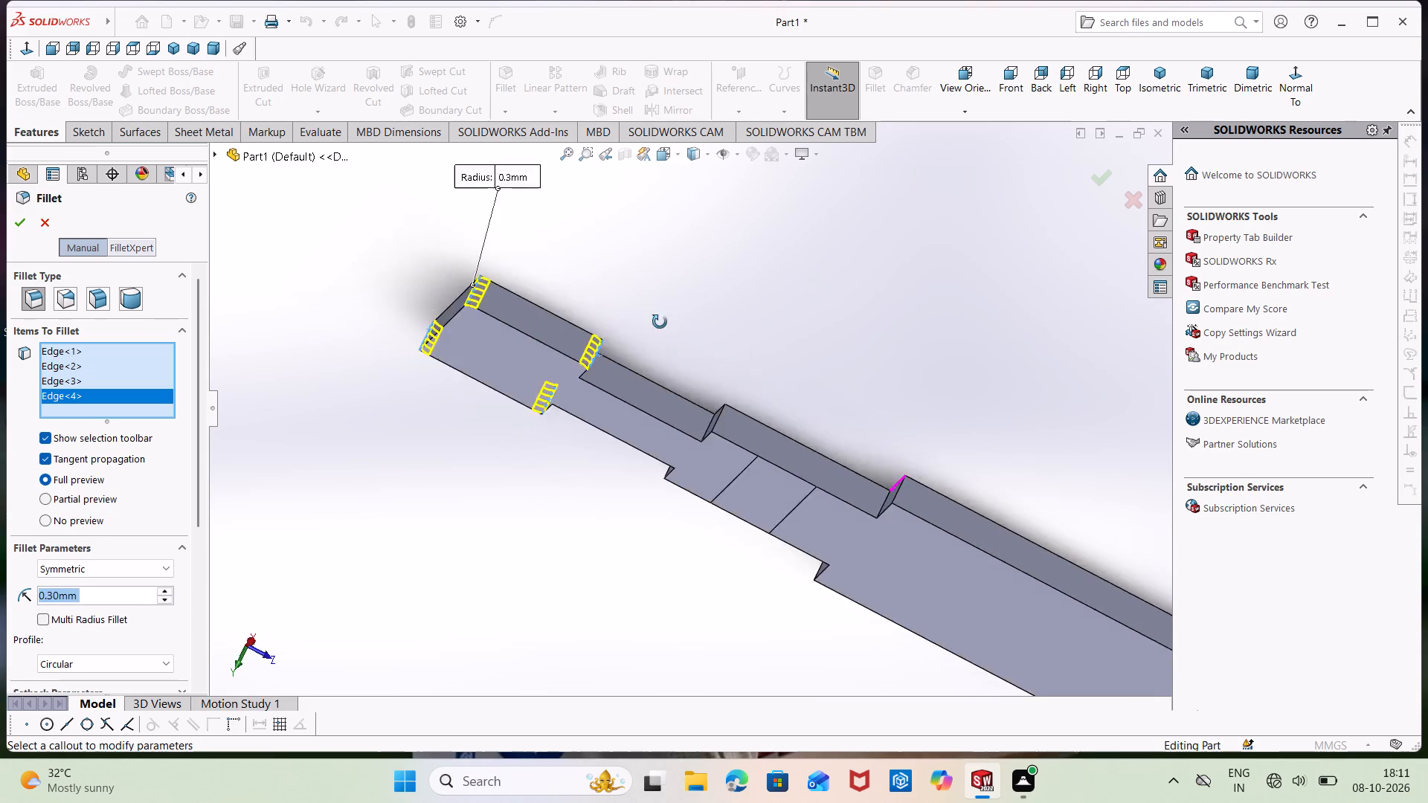
middle_click_drag(660, 322, 623, 317)
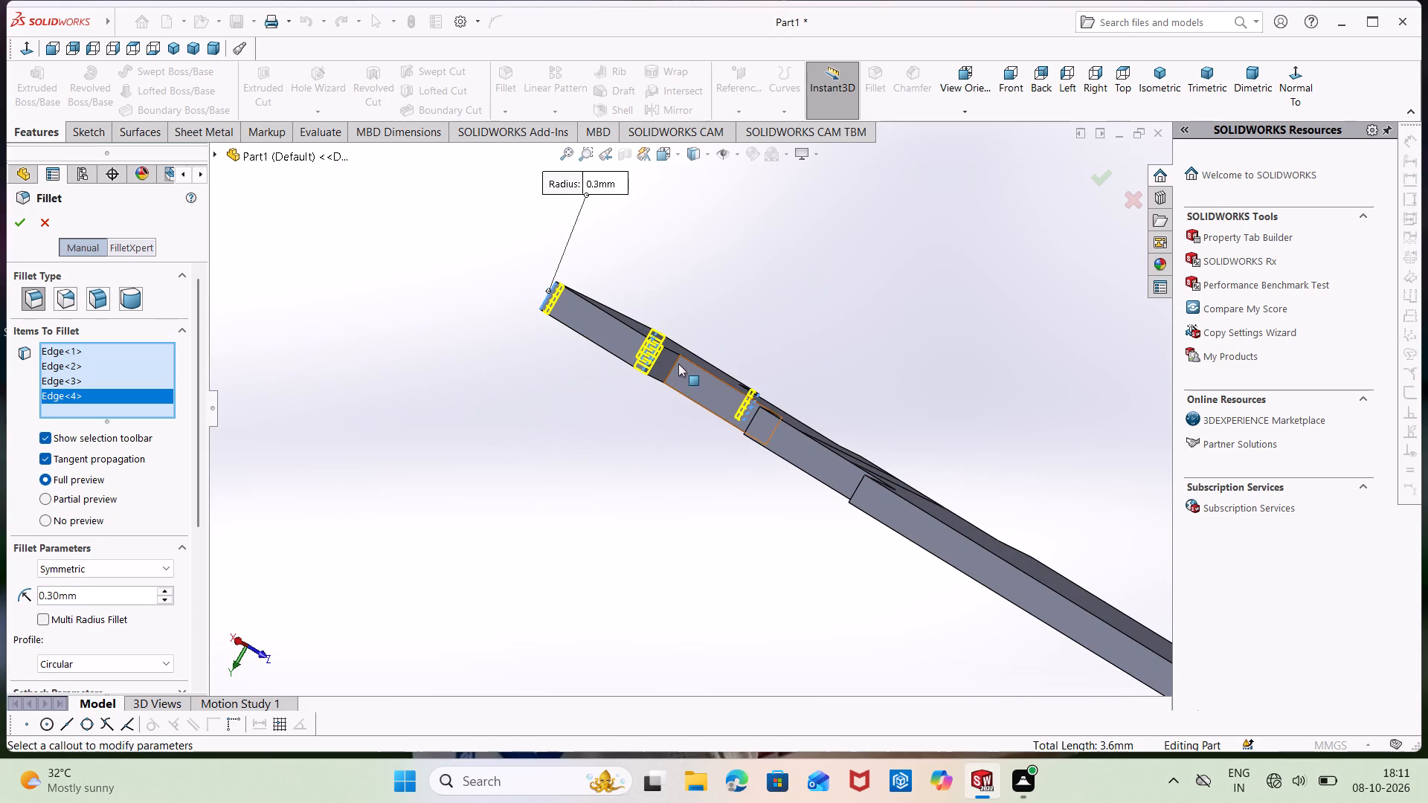
left_click(675, 364)
middle_click_drag(817, 308, 780, 341)
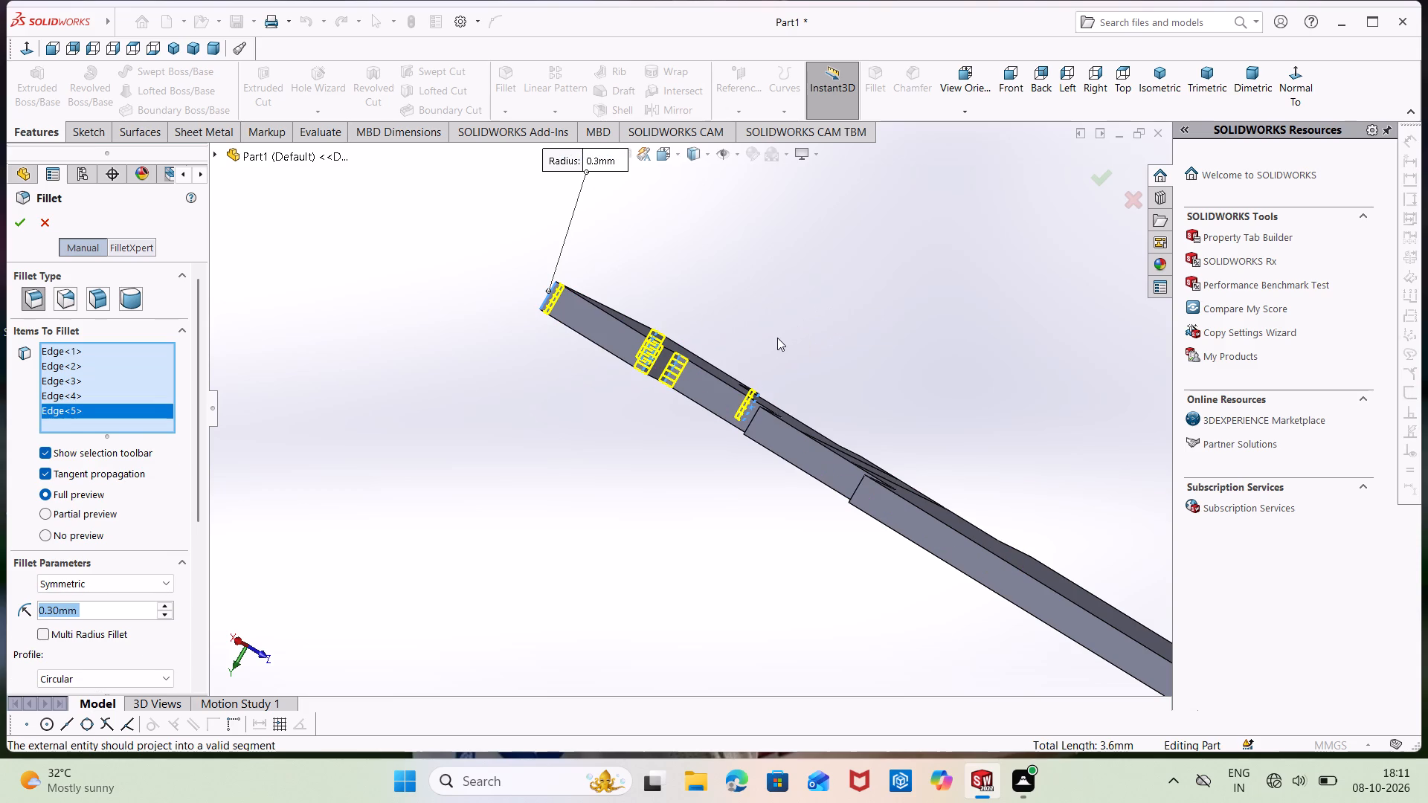
middle_click_drag(777, 315, 682, 436)
middle_click_drag(1011, 297, 916, 310)
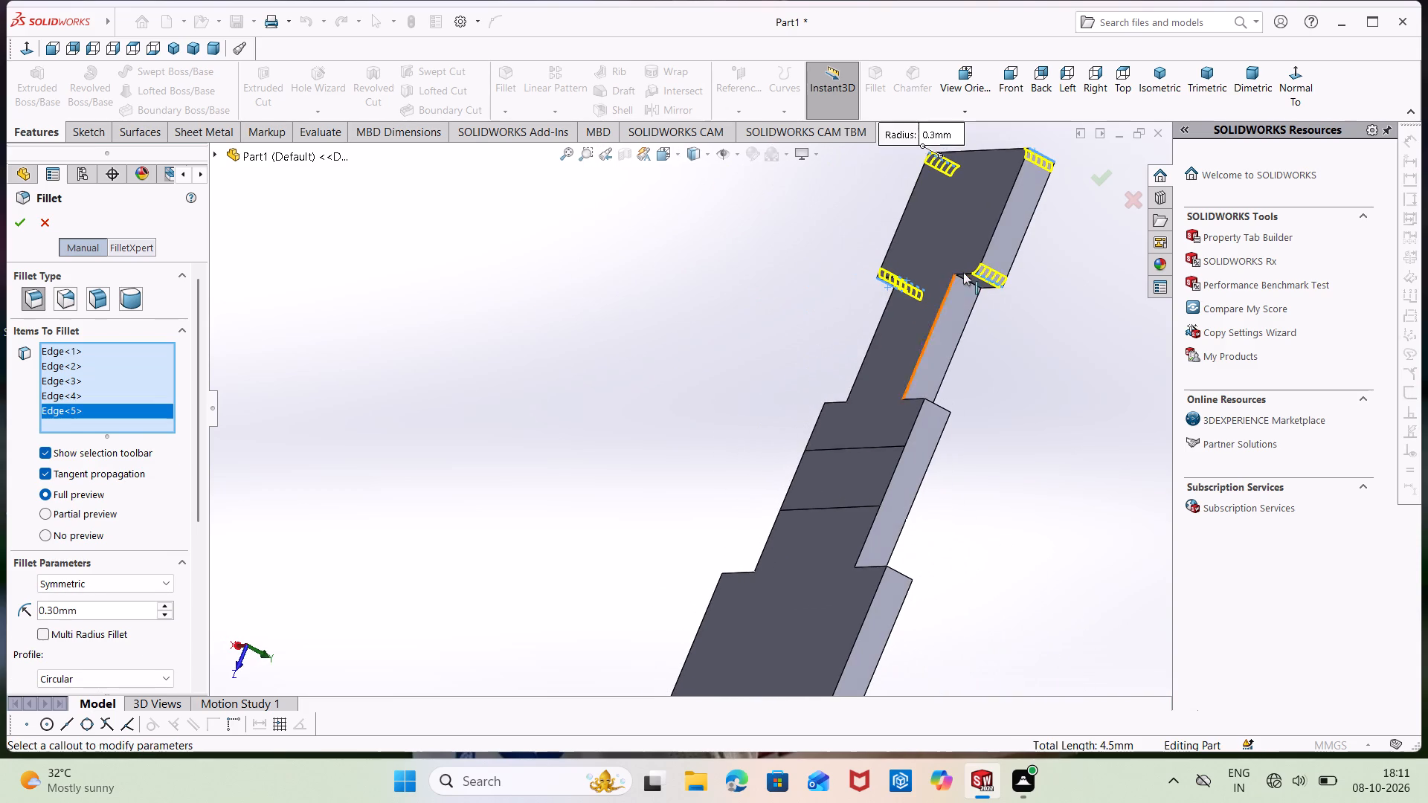
left_click(968, 280)
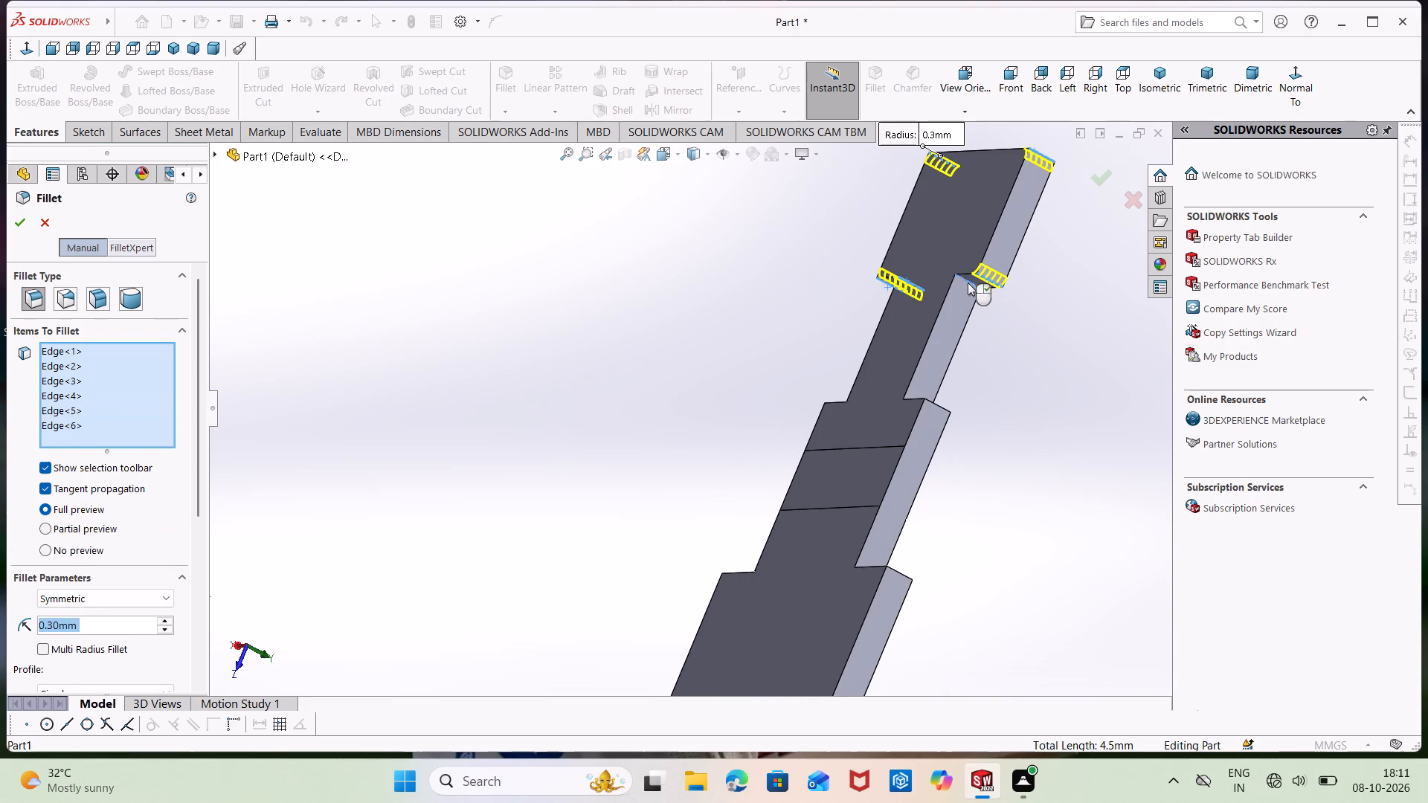
middle_click_drag(969, 370, 932, 423)
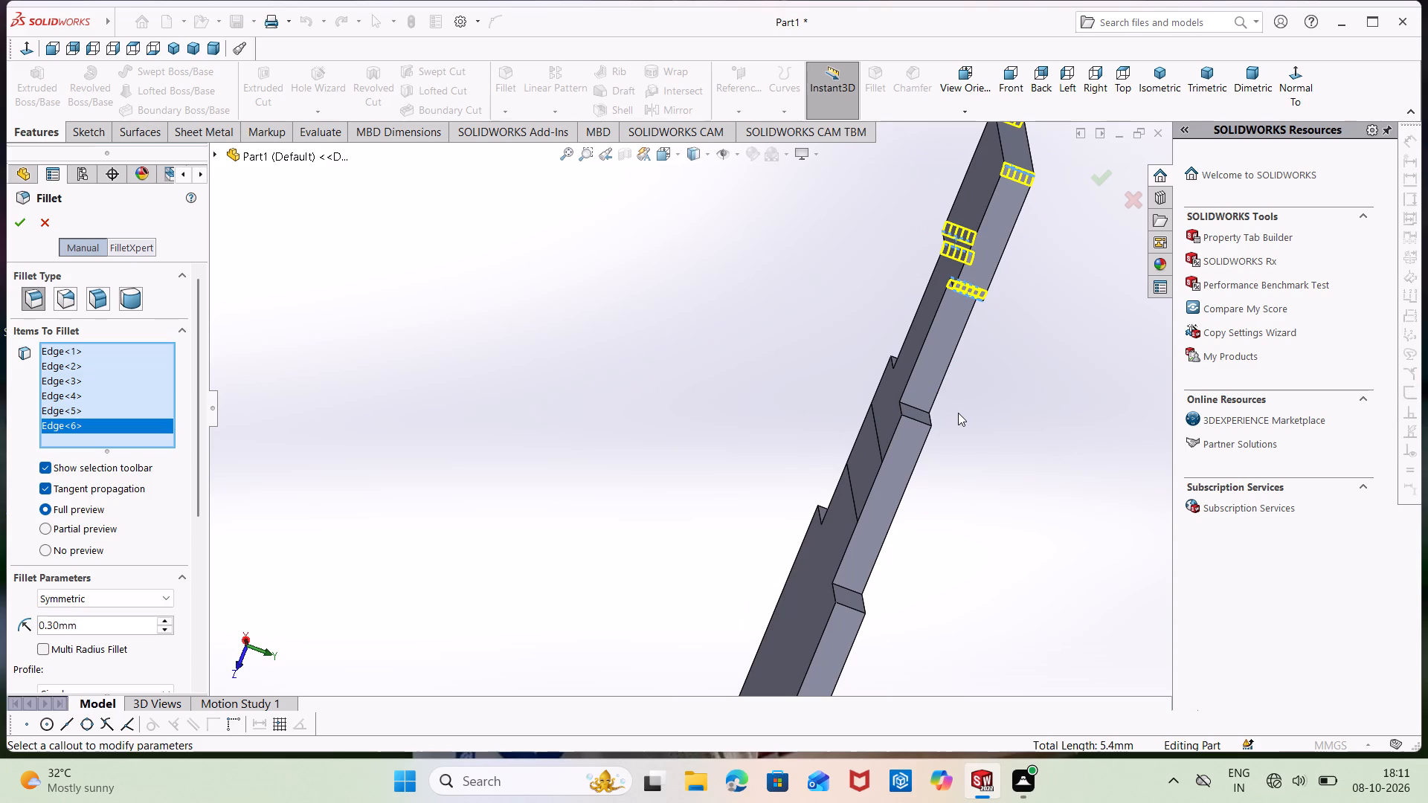
left_click(919, 409)
middle_click_drag(681, 290, 843, 512)
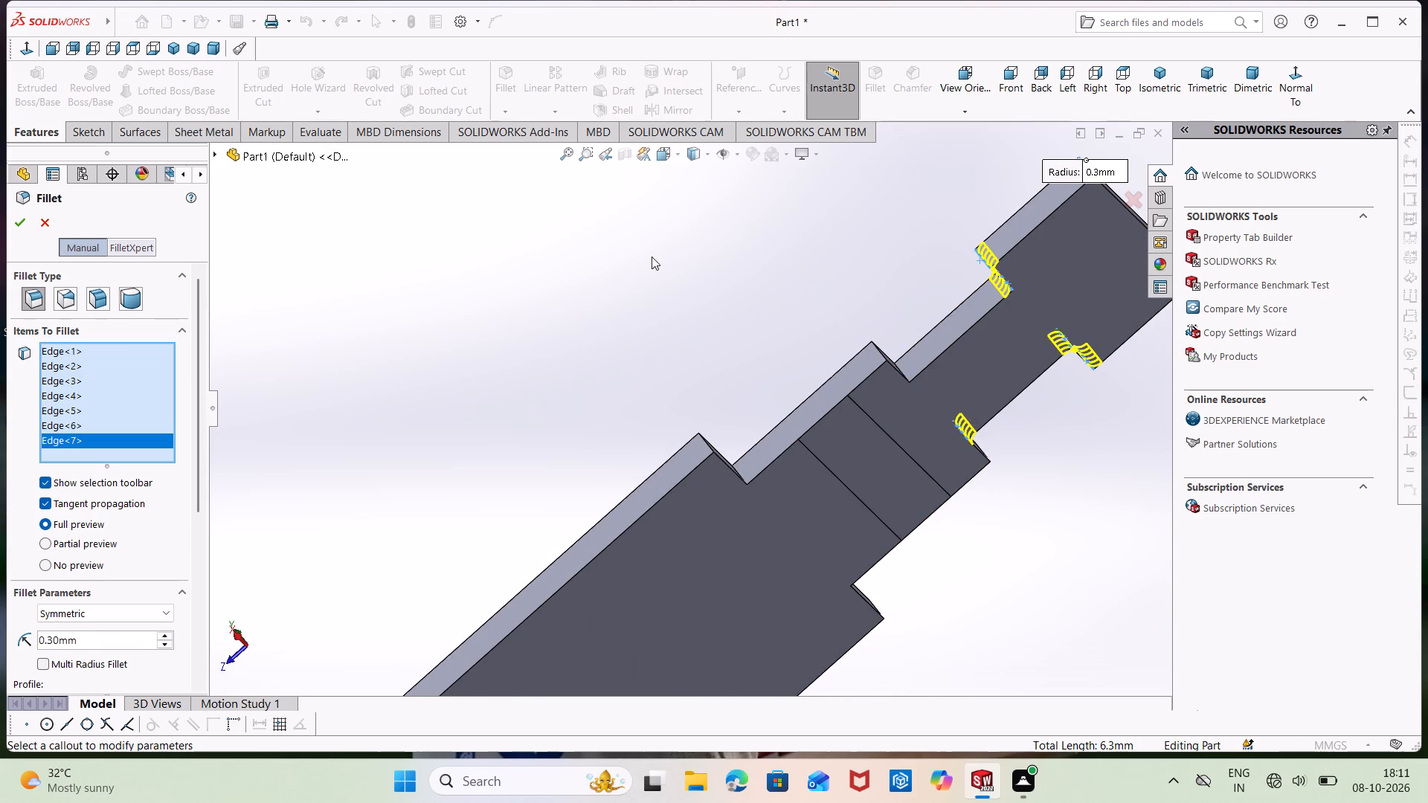
middle_click_drag(666, 284, 674, 407)
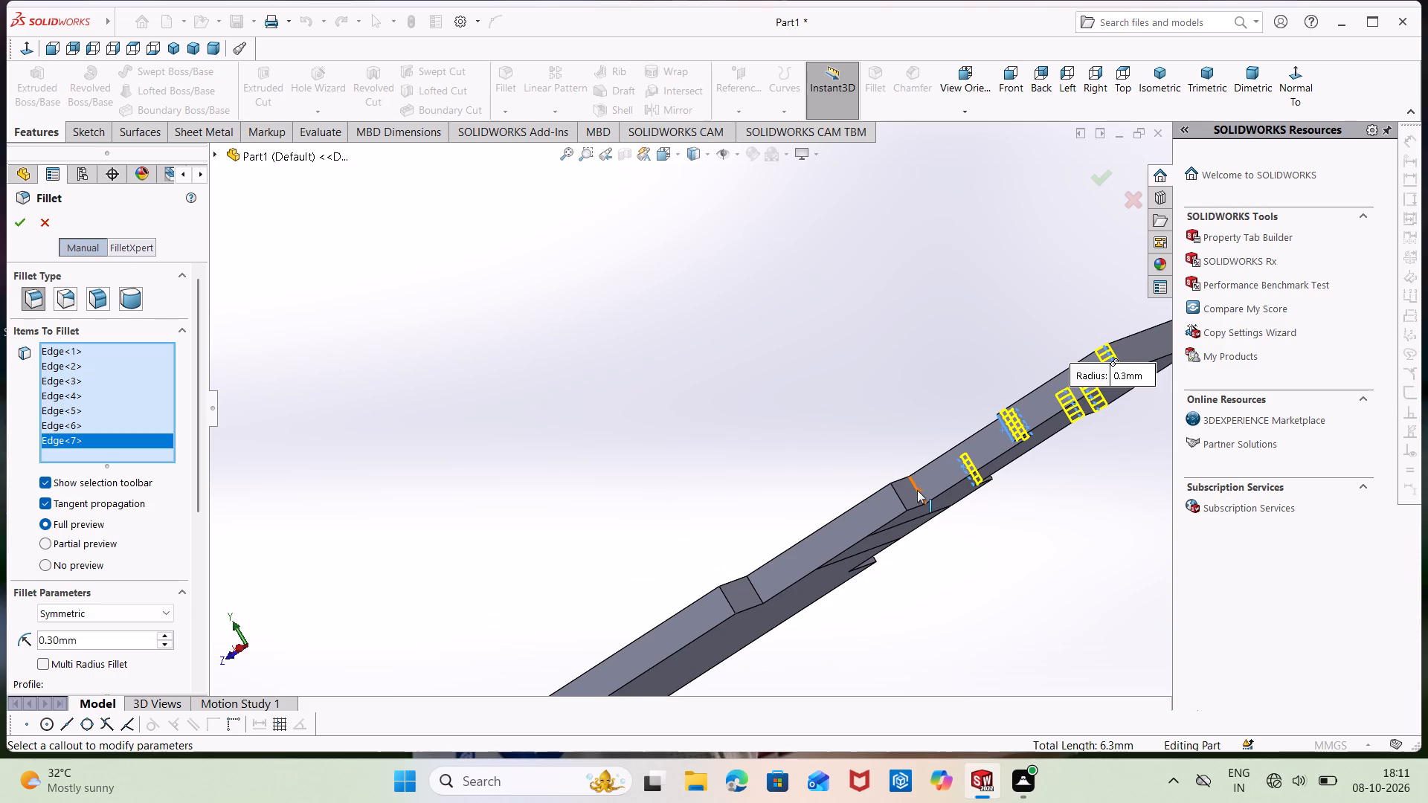
left_click(917, 490)
Add the two inner corner edges where the strip meets the wide flange and apply the 0.30 mm fillet.
middle_click_drag(832, 437, 913, 544)
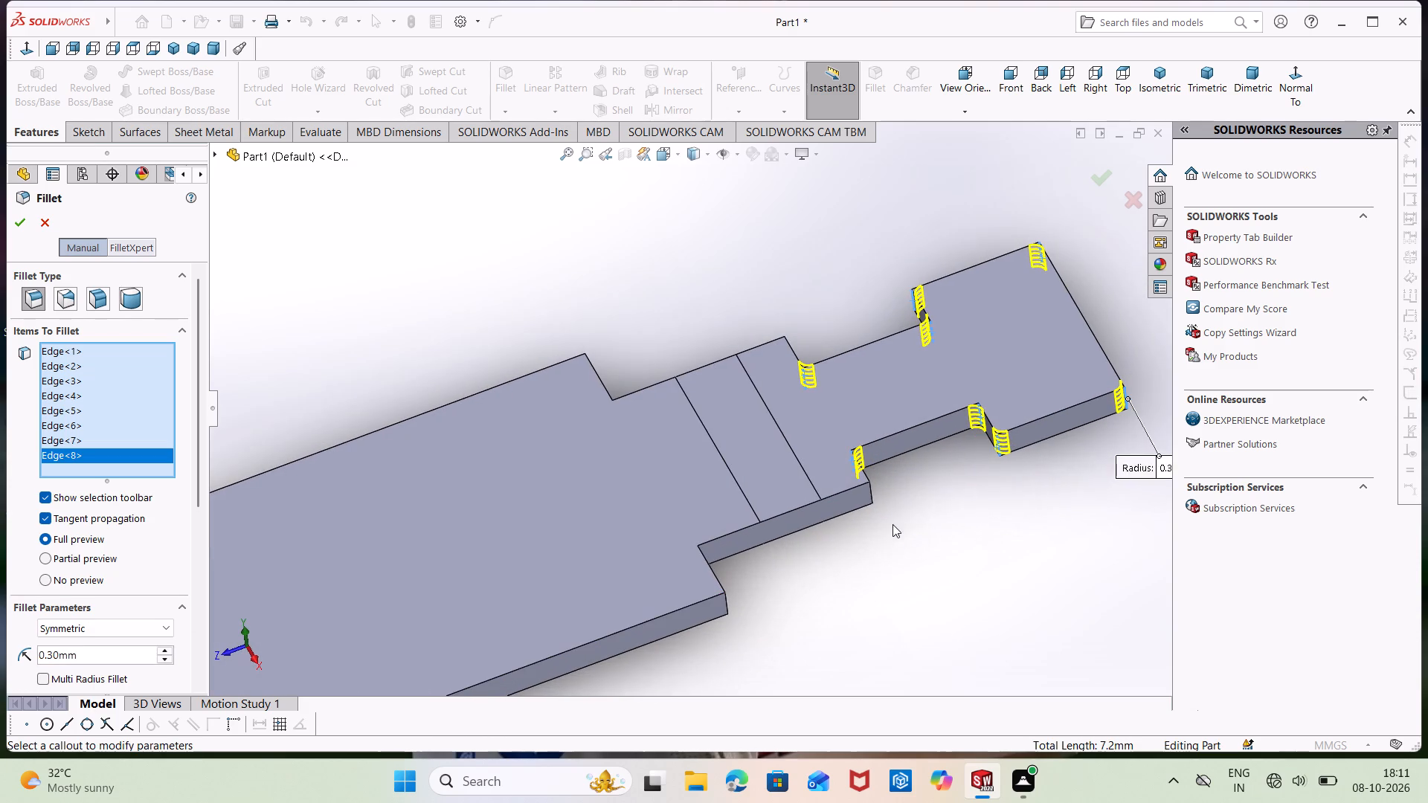
scroll(889, 521, "up", 3)
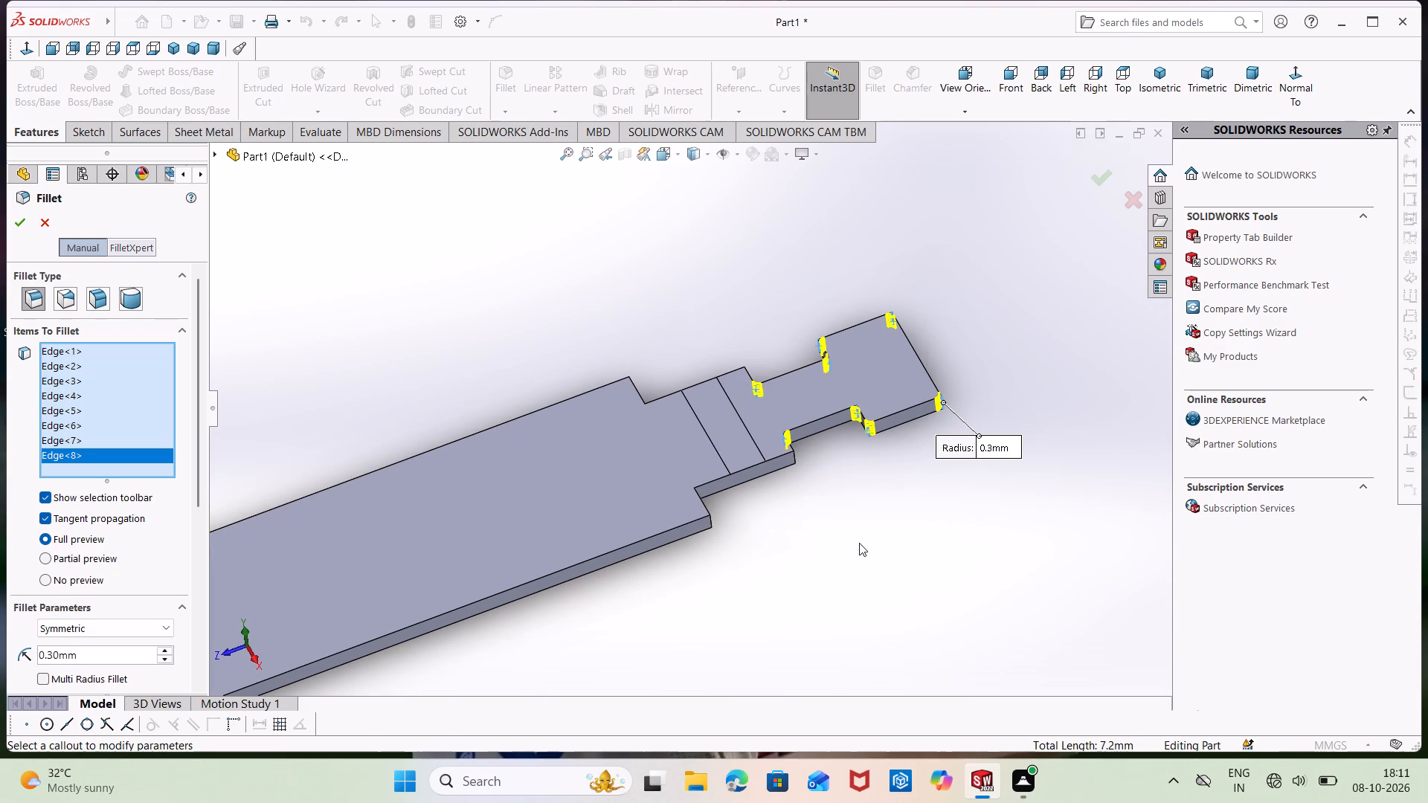
middle_click_drag(858, 548, 761, 544)
left_click(587, 484)
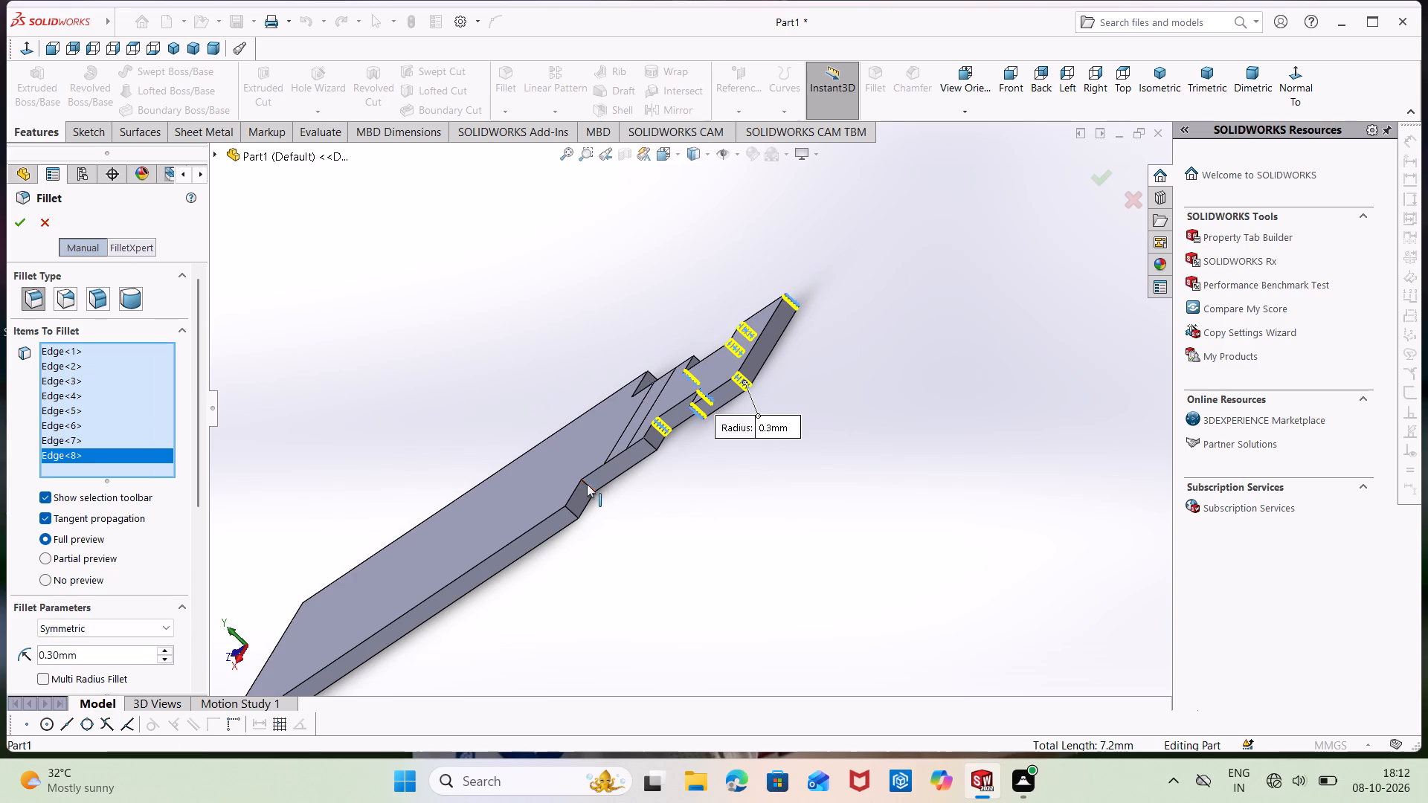
middle_click_drag(553, 346, 500, 562)
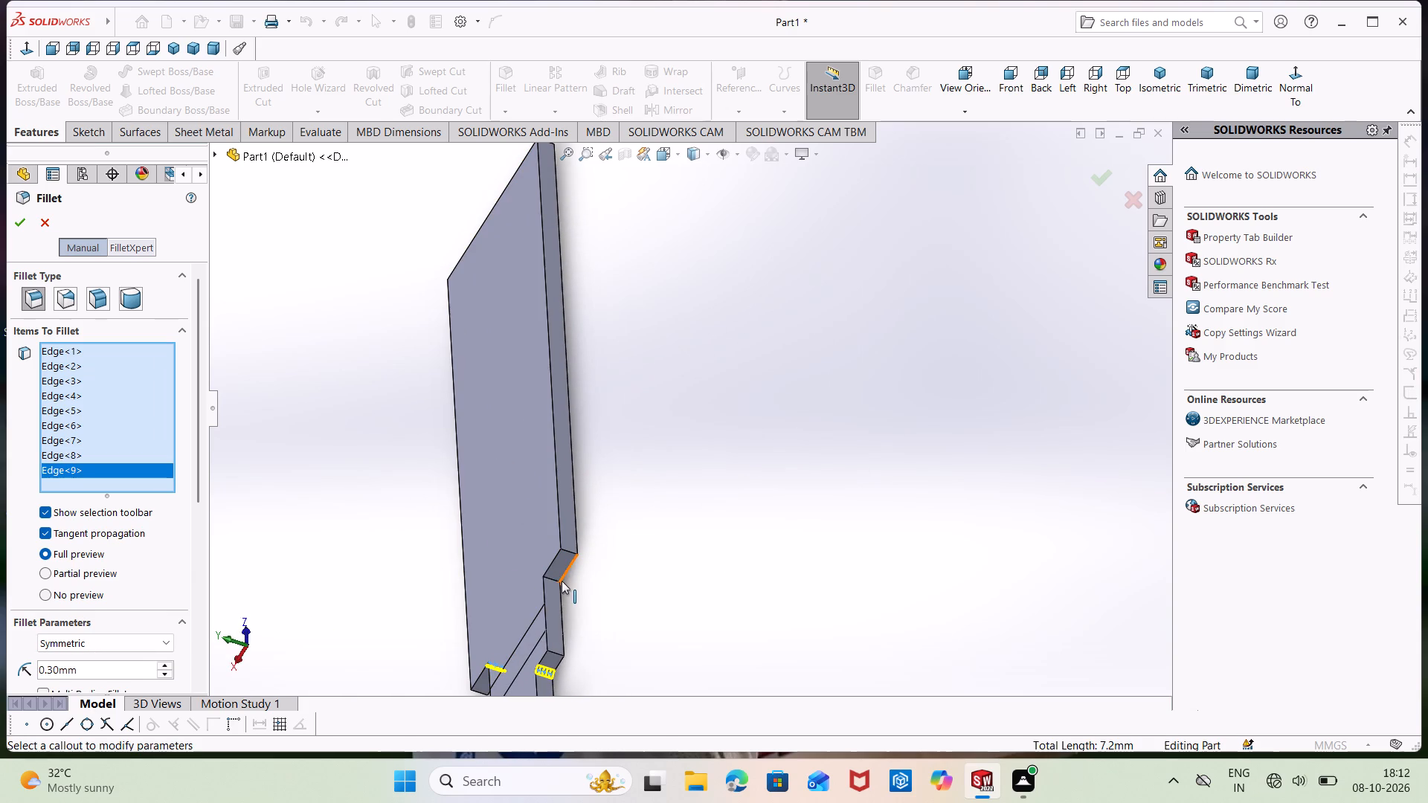
left_click(554, 580)
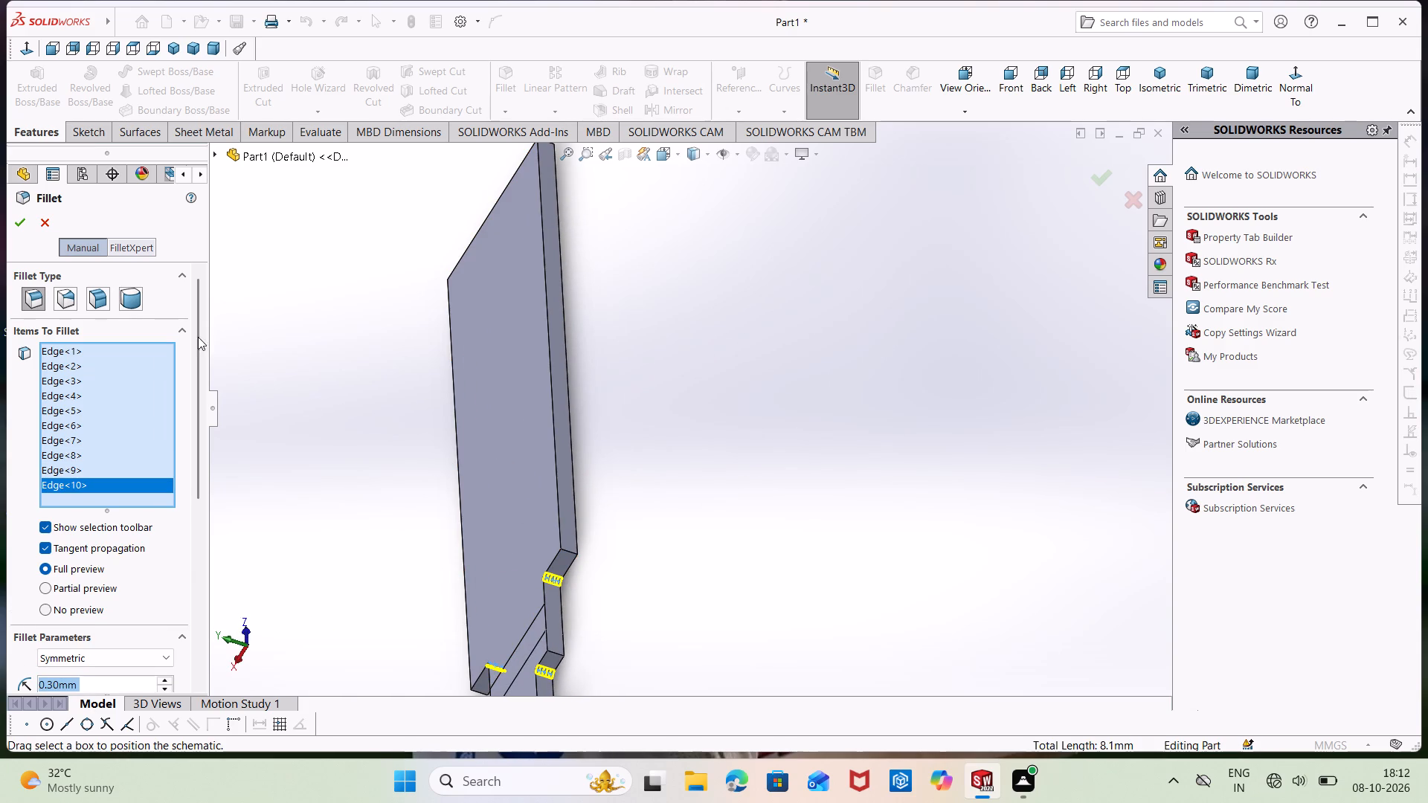
left_click(15, 224)
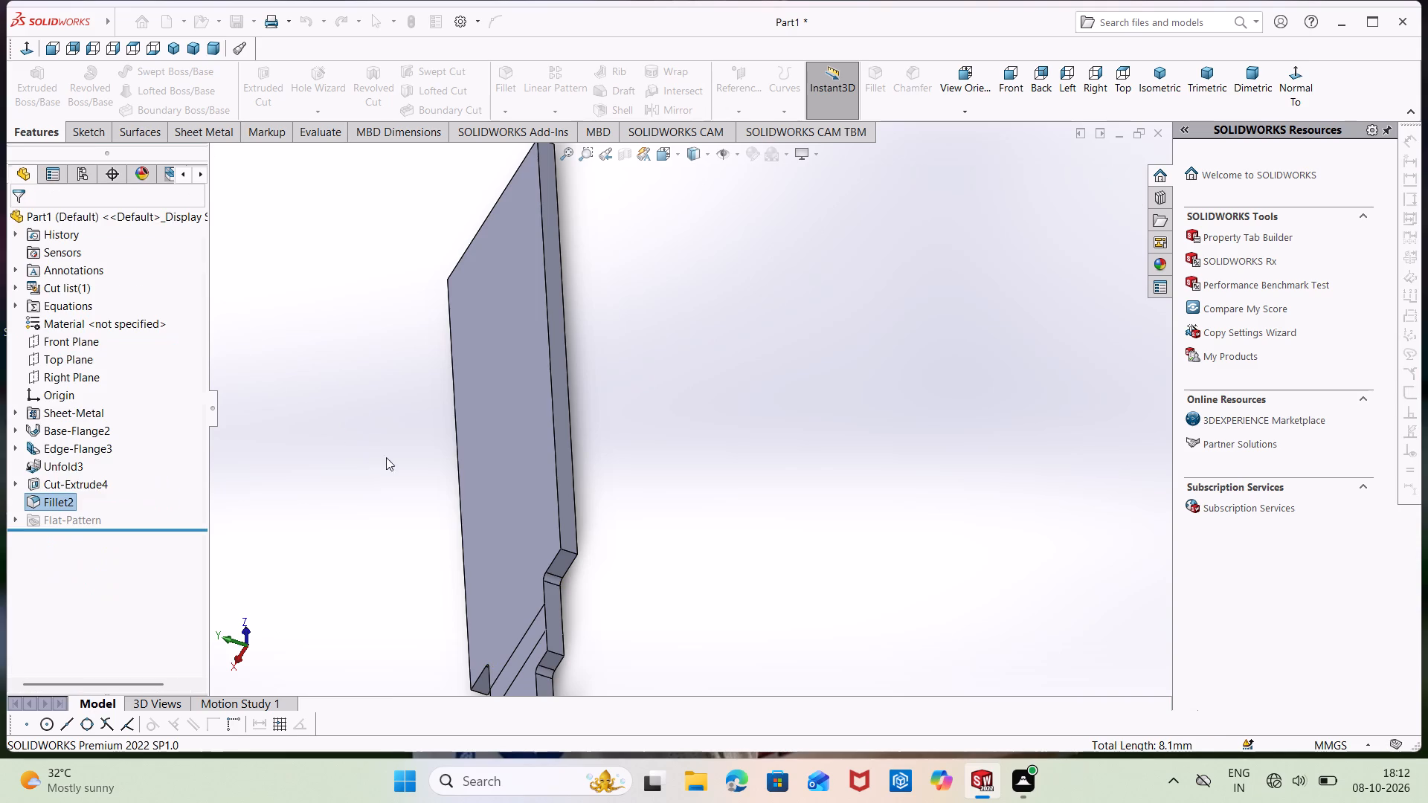
Sketch a vertical straight slot on the wide flange face, aligned with the origin, about 20.6 mm between centres and 4 mm wide.
scroll(475, 522, "up", 2)
middle_click_drag(658, 635, 511, 309)
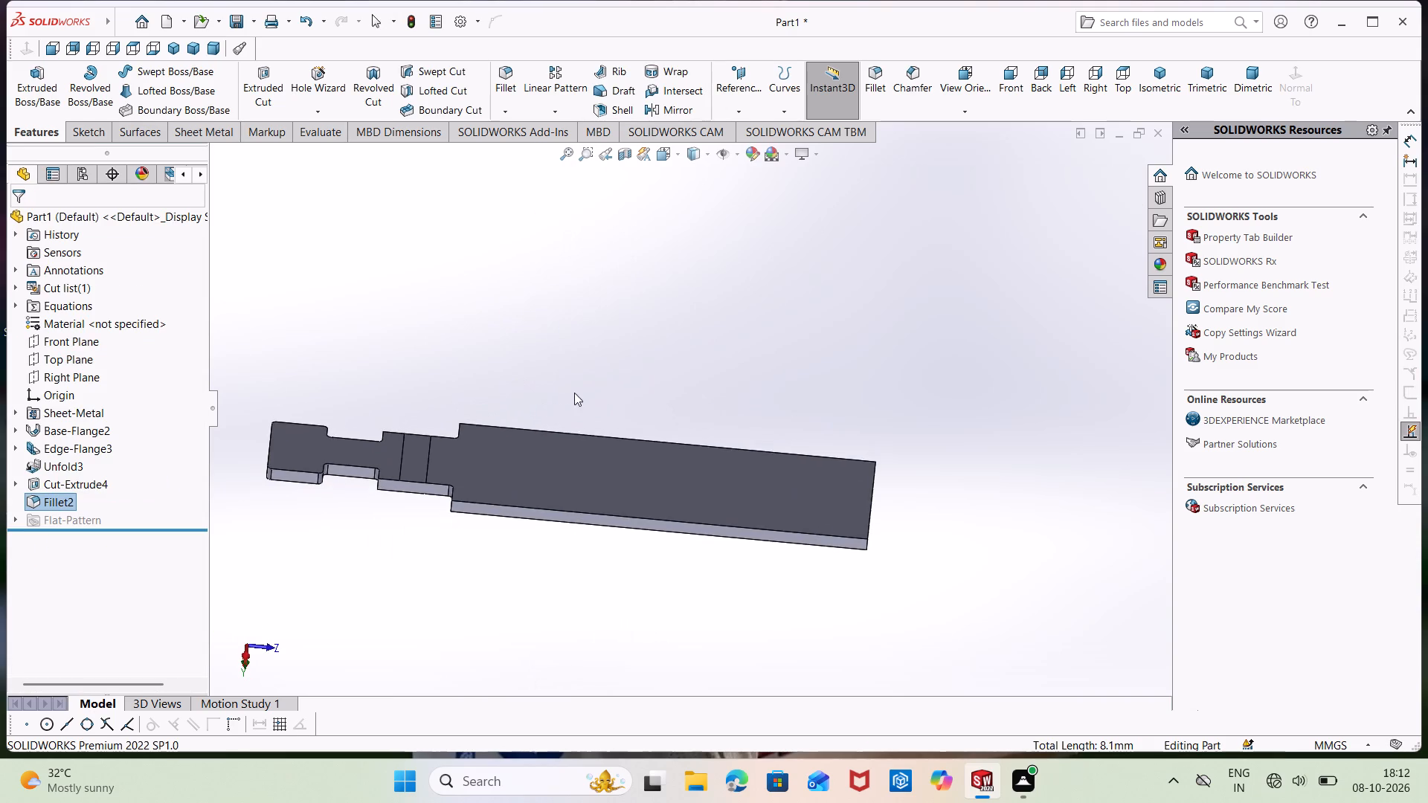
middle_click_drag(565, 456, 515, 561)
right_click(572, 482)
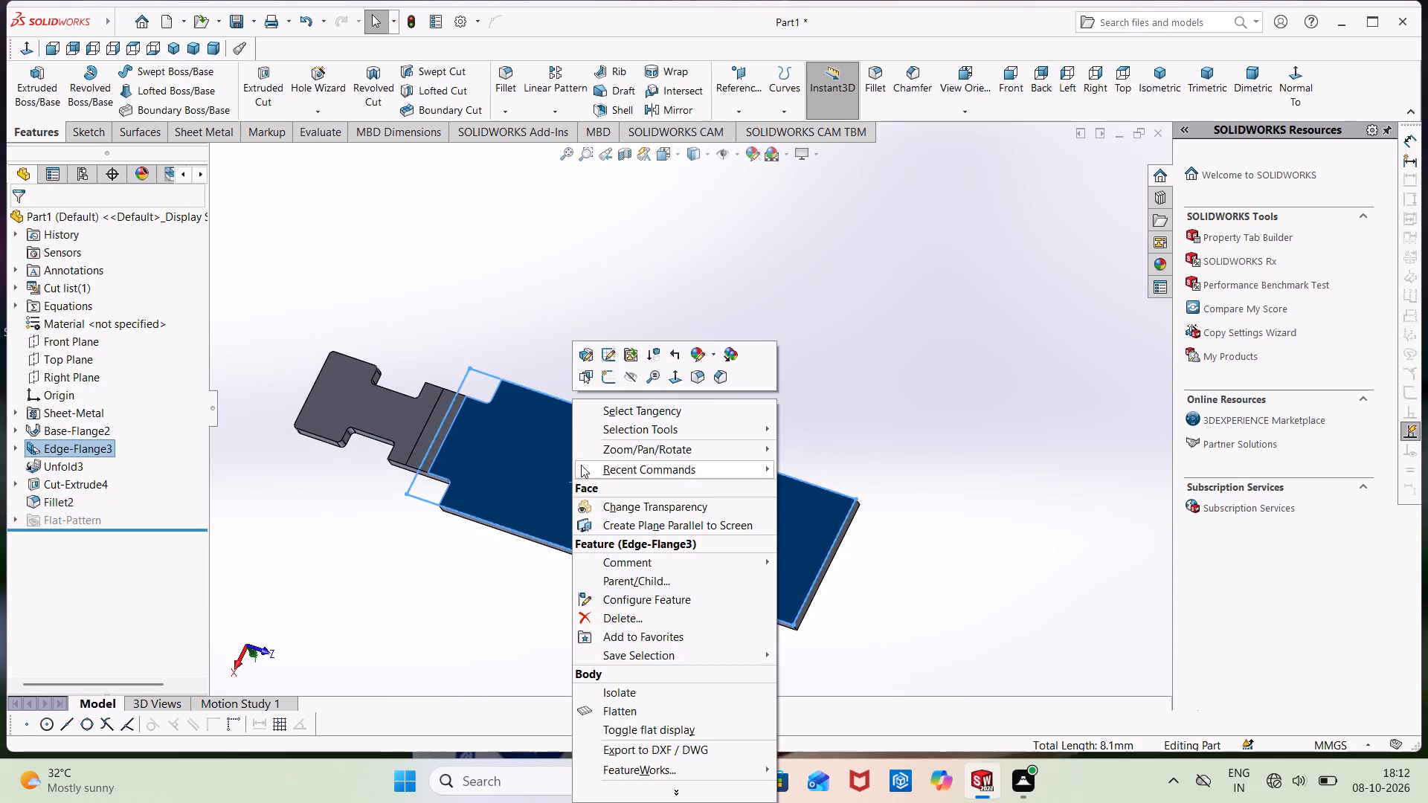
left_click(609, 375)
left_click(507, 390)
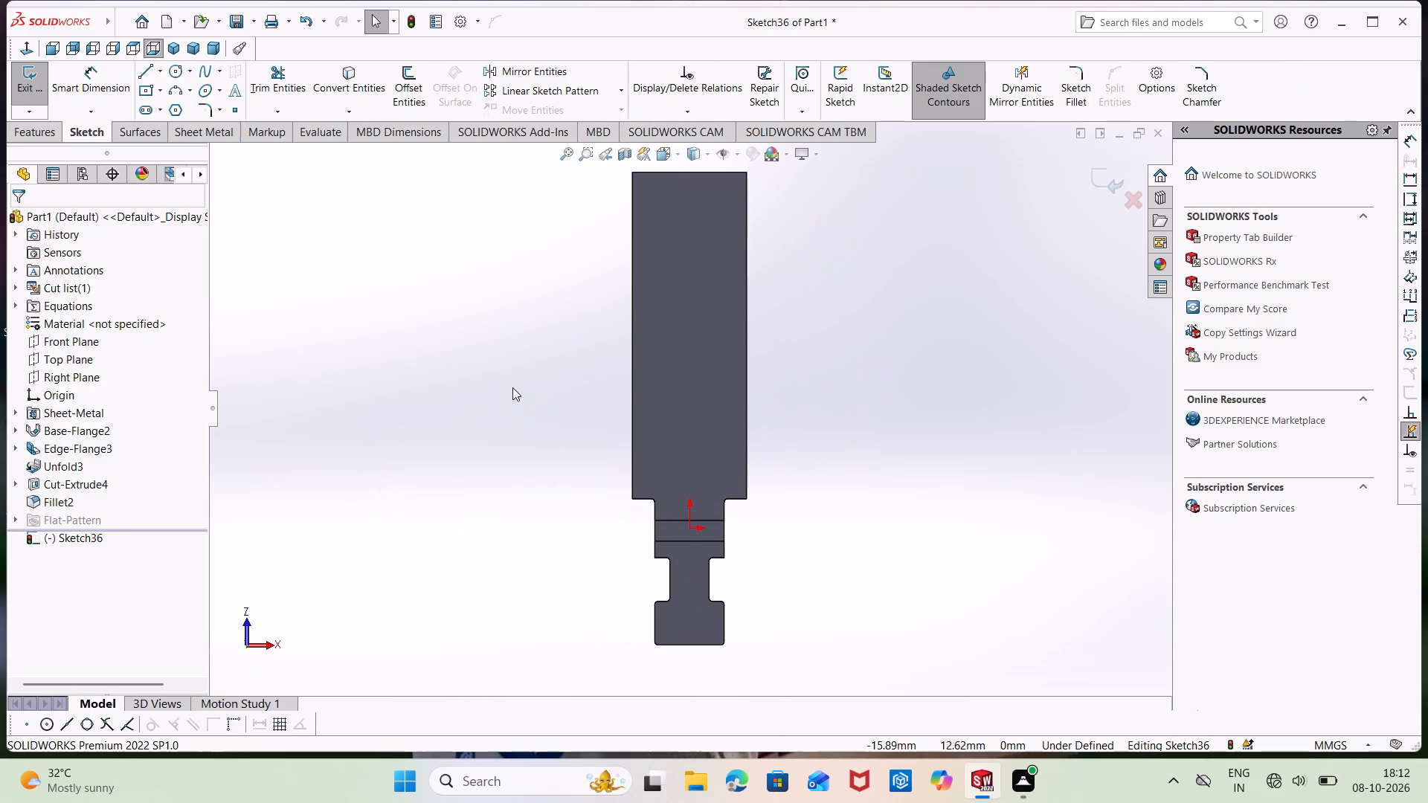
left_click(148, 109)
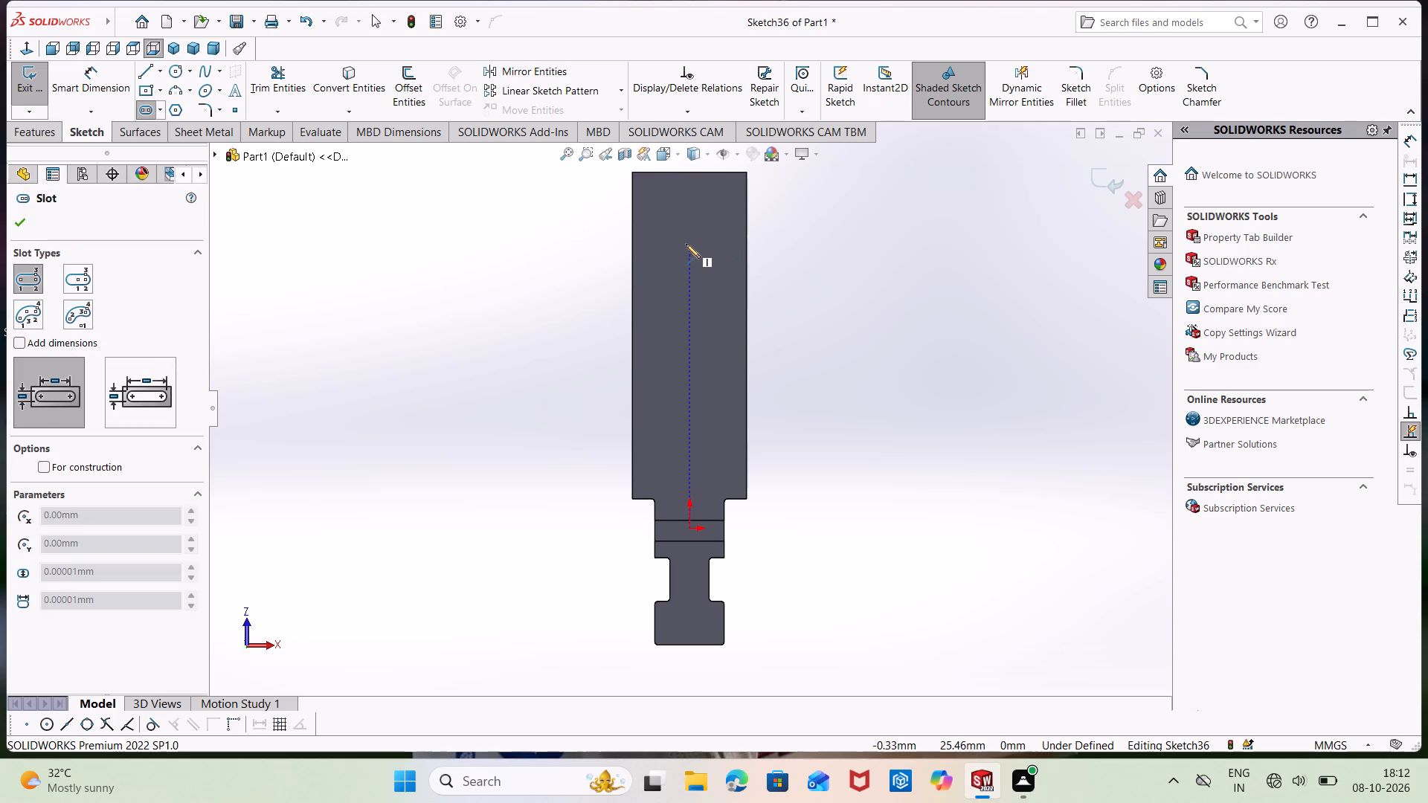
left_click(689, 231)
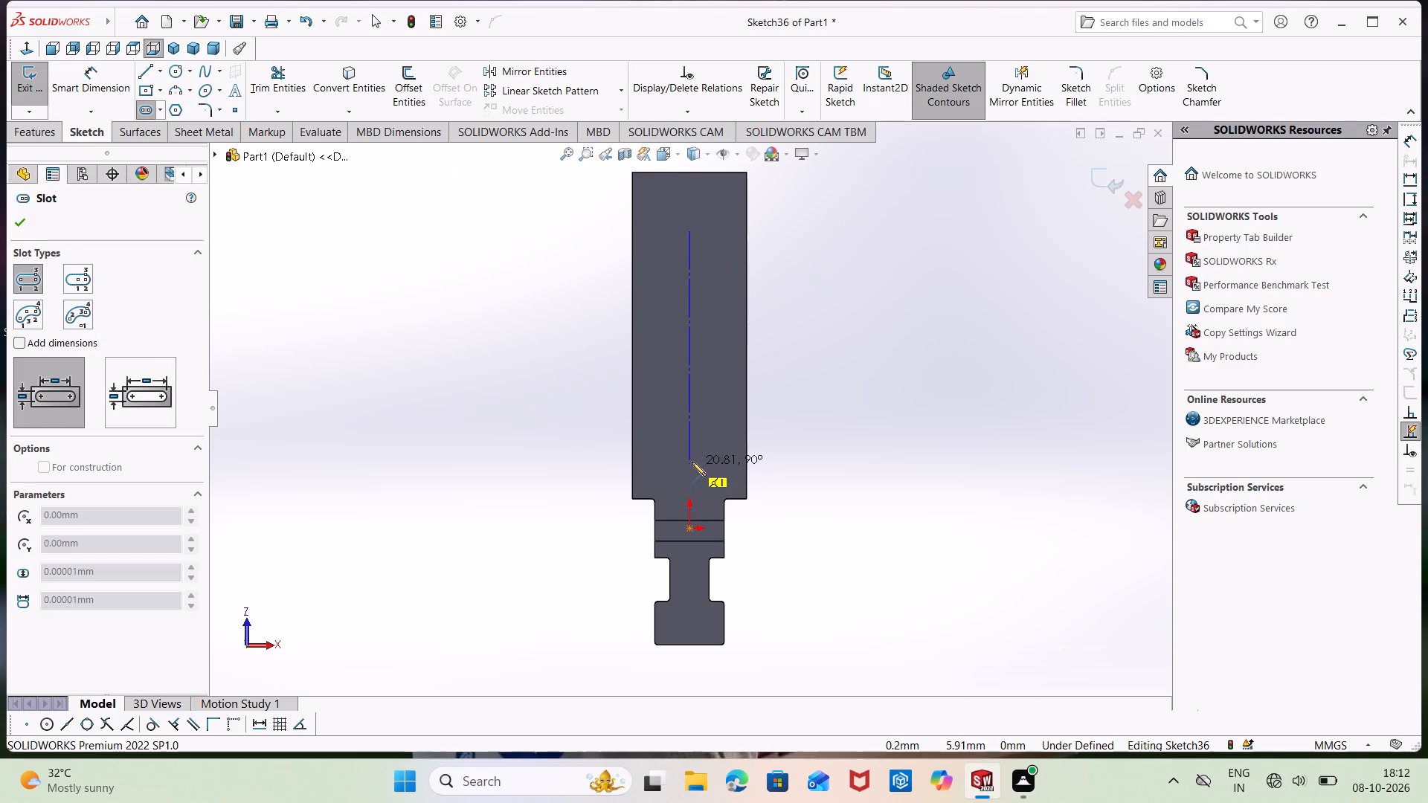
left_click(692, 462)
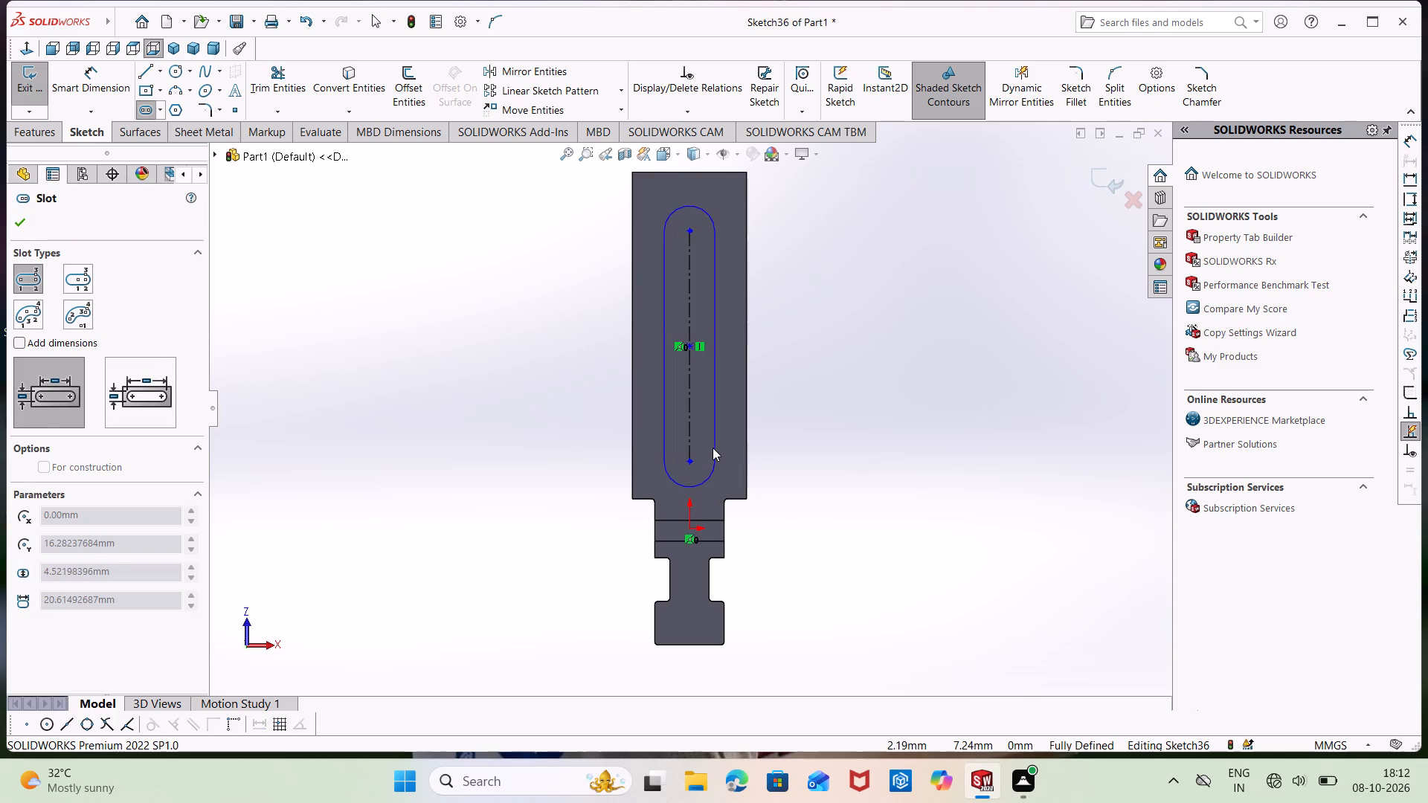
left_click(712, 448)
Dimension the slot's centre-to-centre distance to 18.30 mm.
right_click_drag(842, 341, 840, 222)
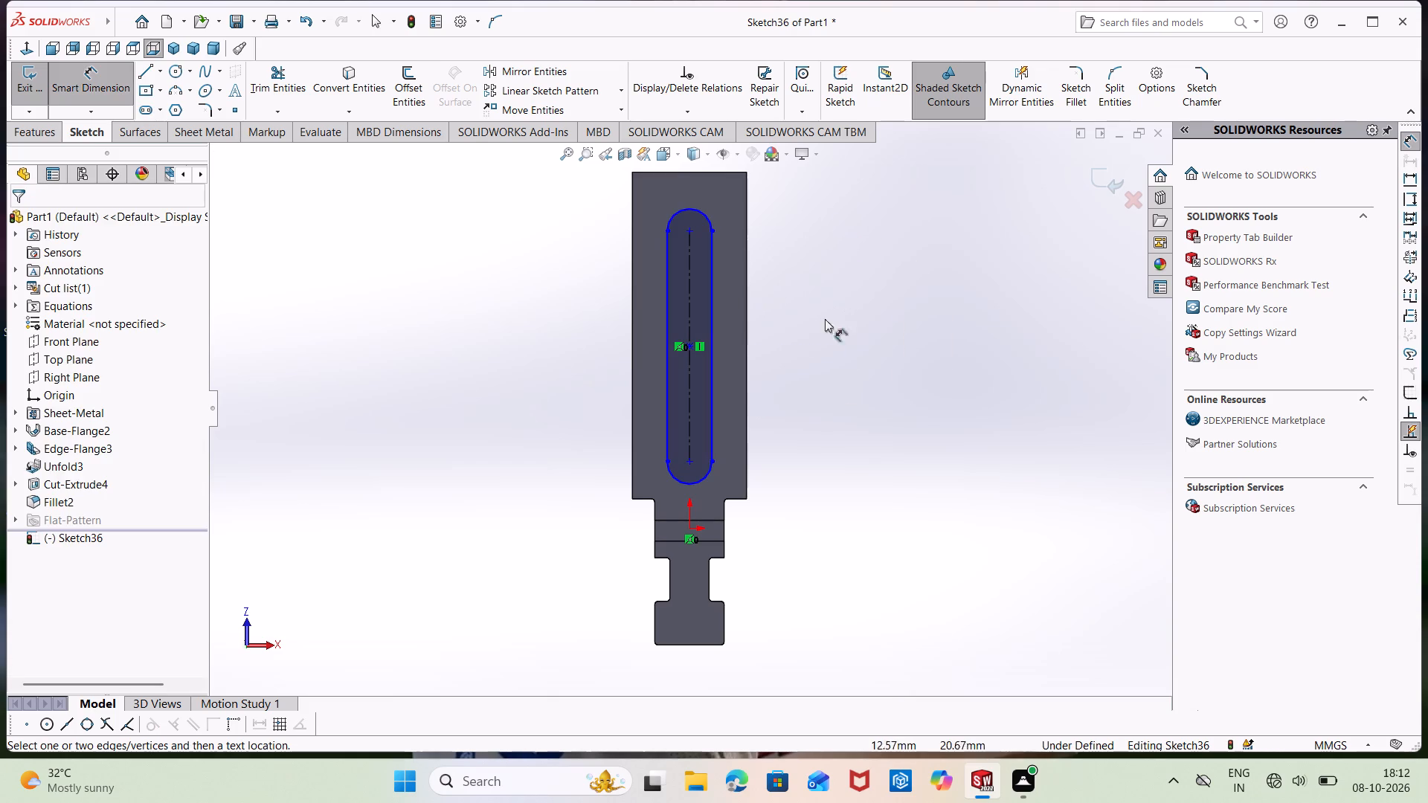
left_click(689, 460)
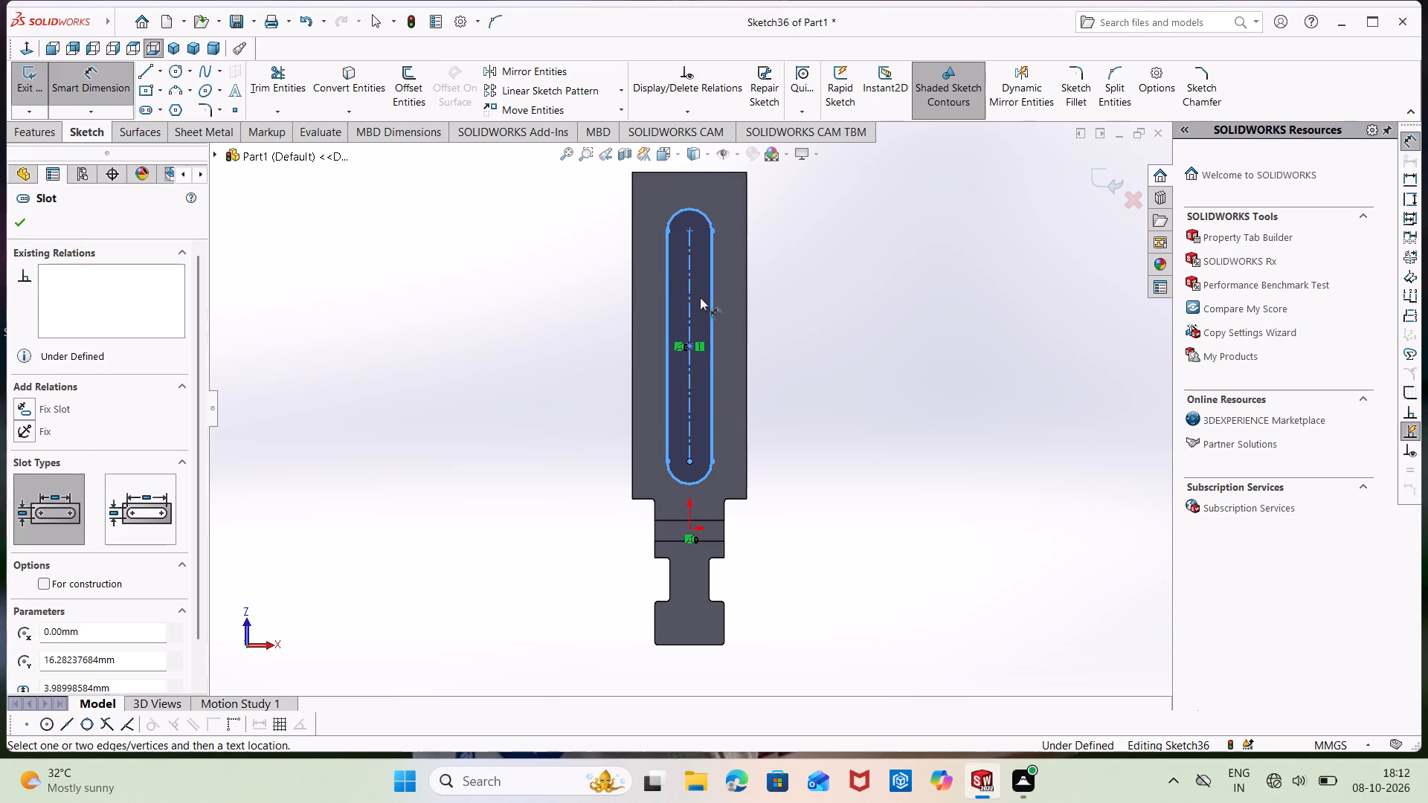
left_click(690, 232)
left_click(826, 339)
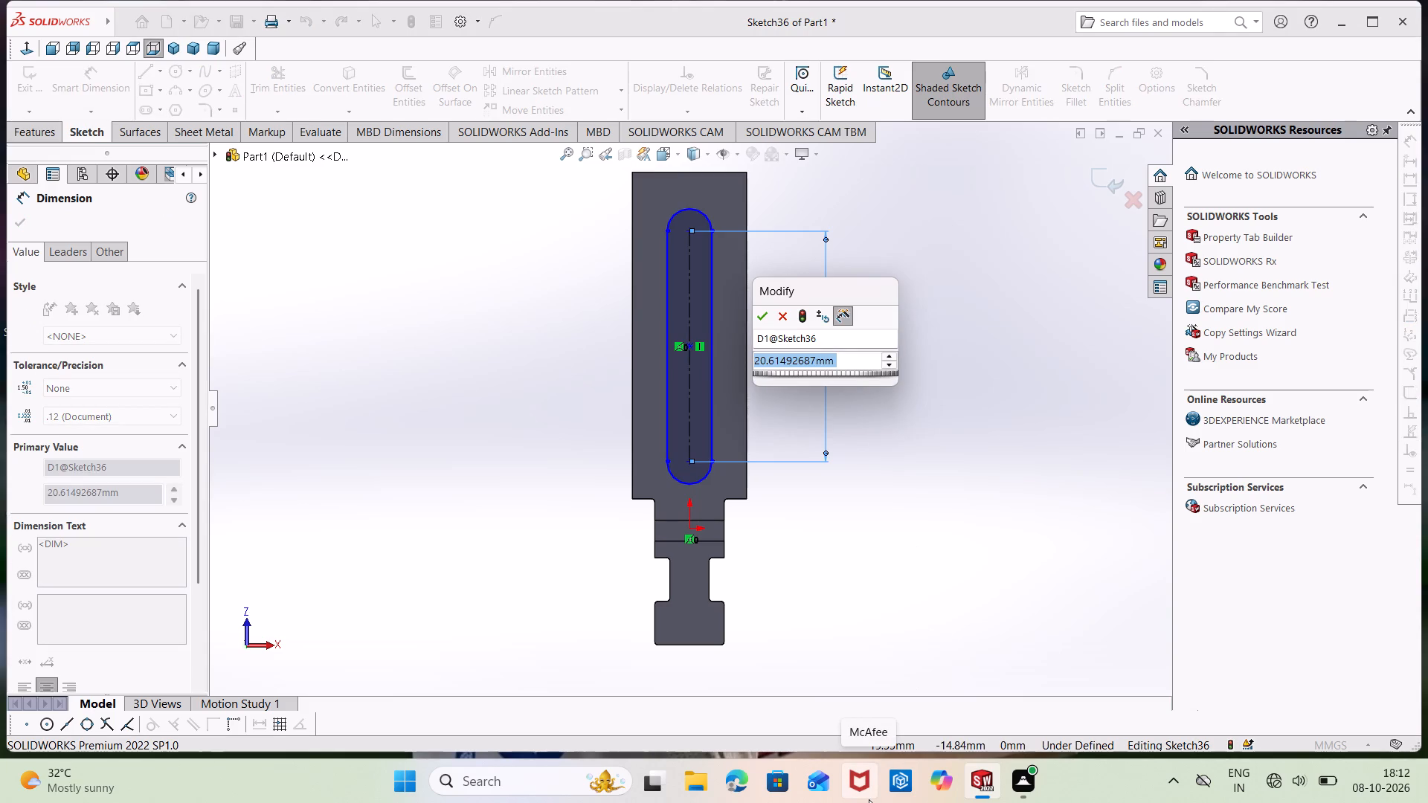
key("BackSpace")
type("18")
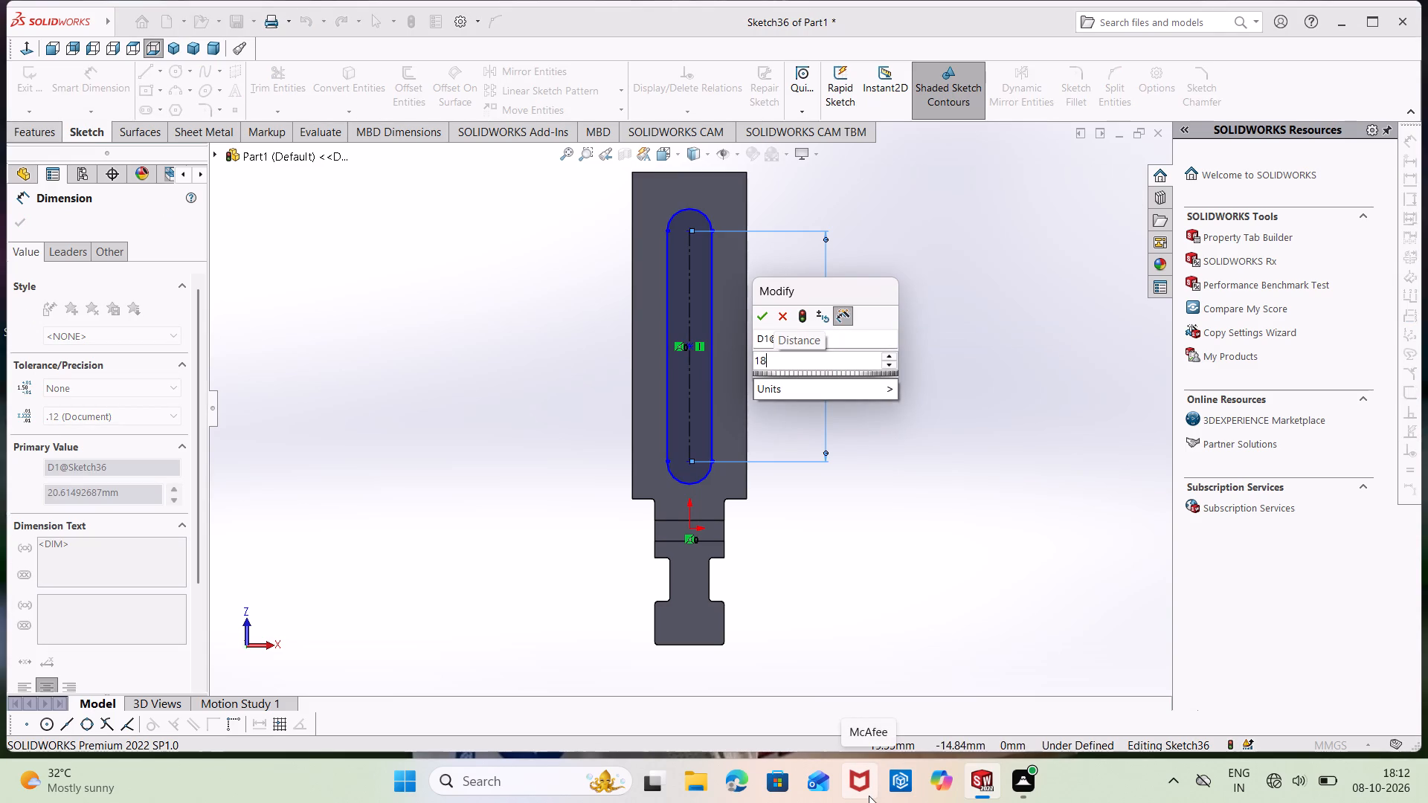
type(".30")
key("Return")
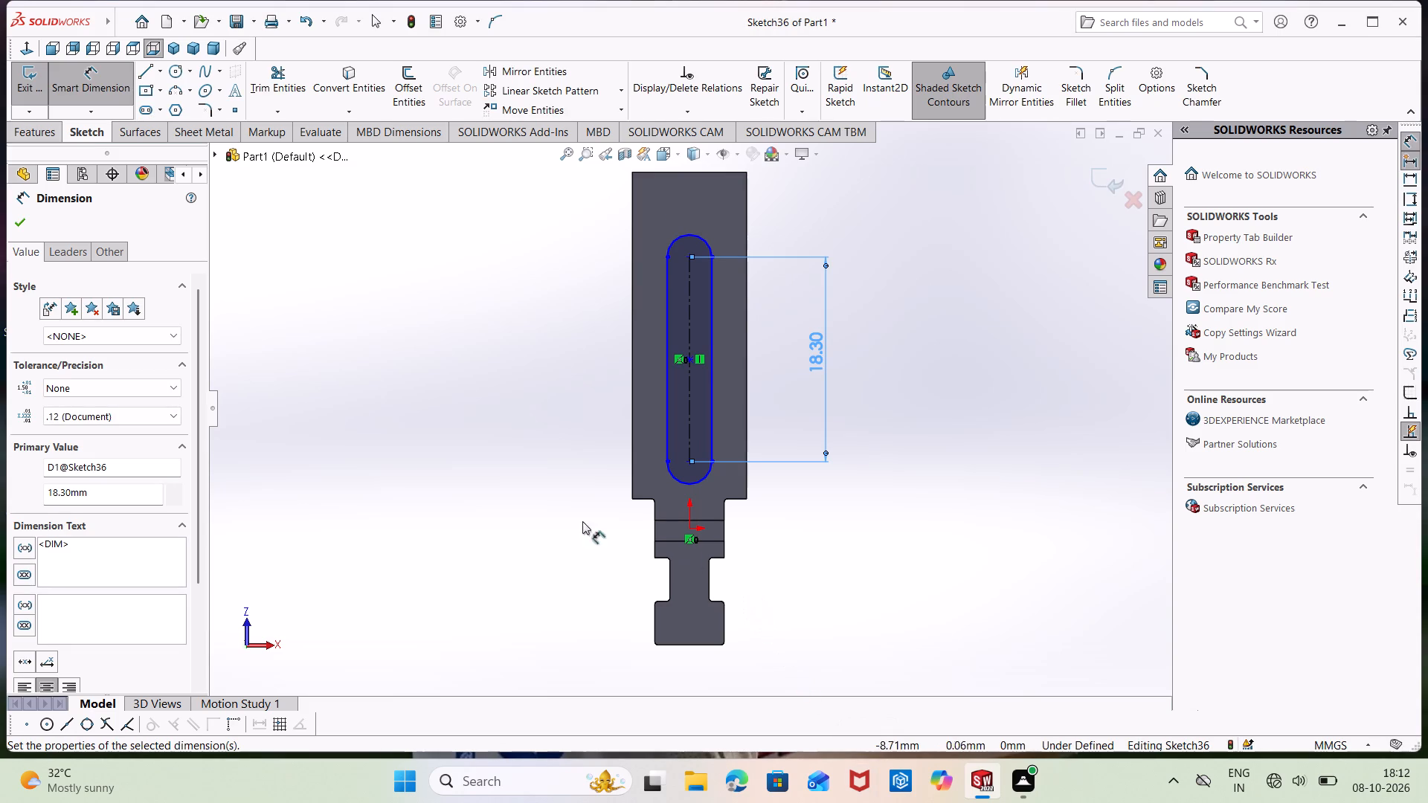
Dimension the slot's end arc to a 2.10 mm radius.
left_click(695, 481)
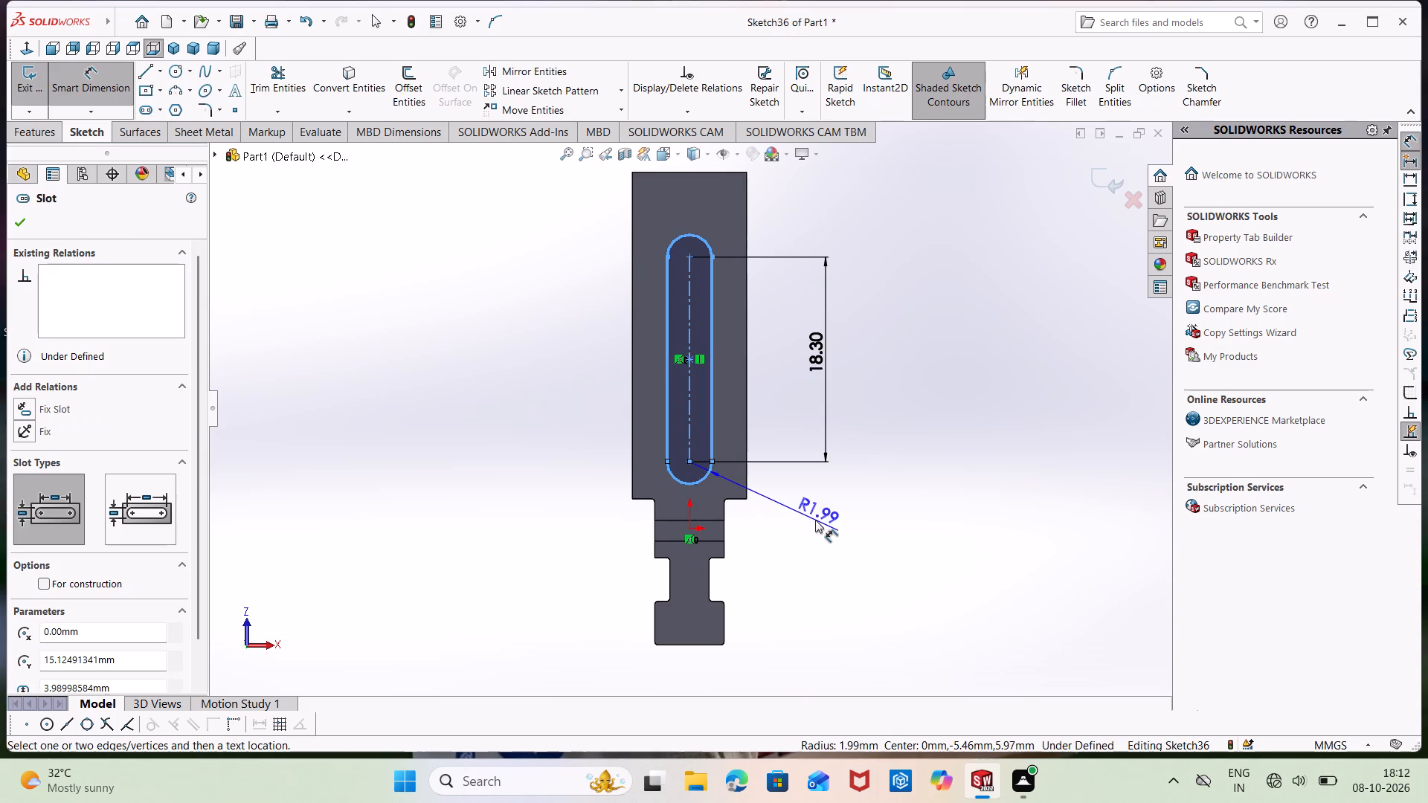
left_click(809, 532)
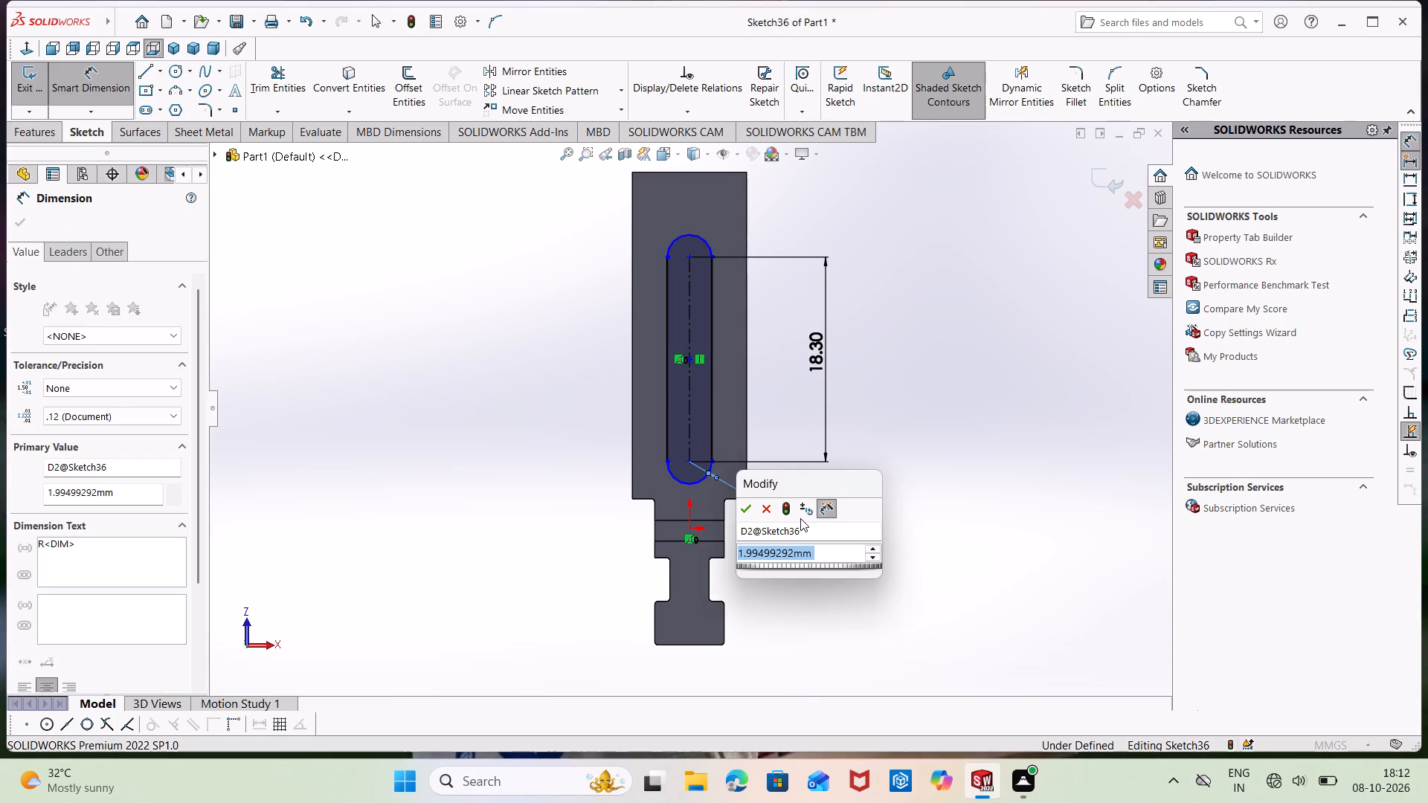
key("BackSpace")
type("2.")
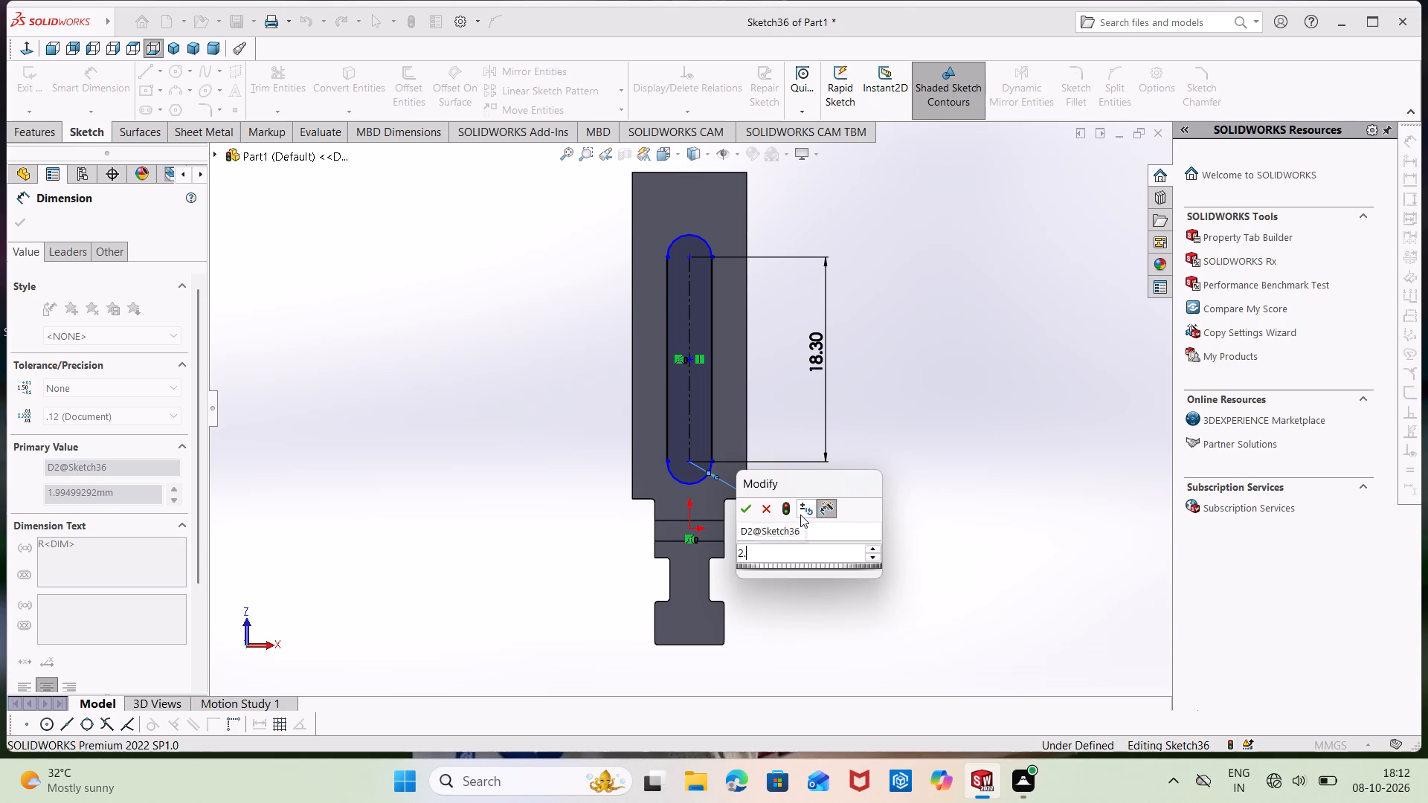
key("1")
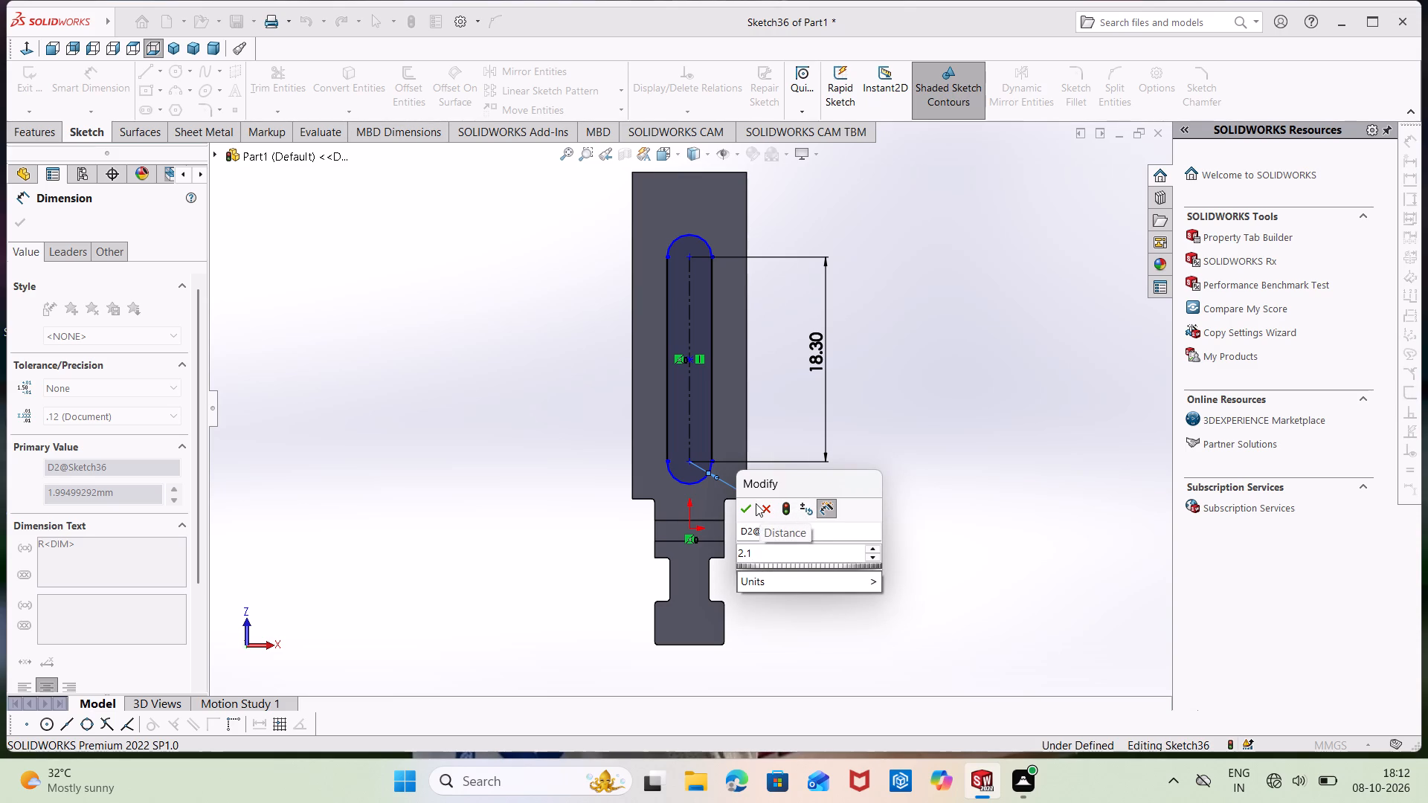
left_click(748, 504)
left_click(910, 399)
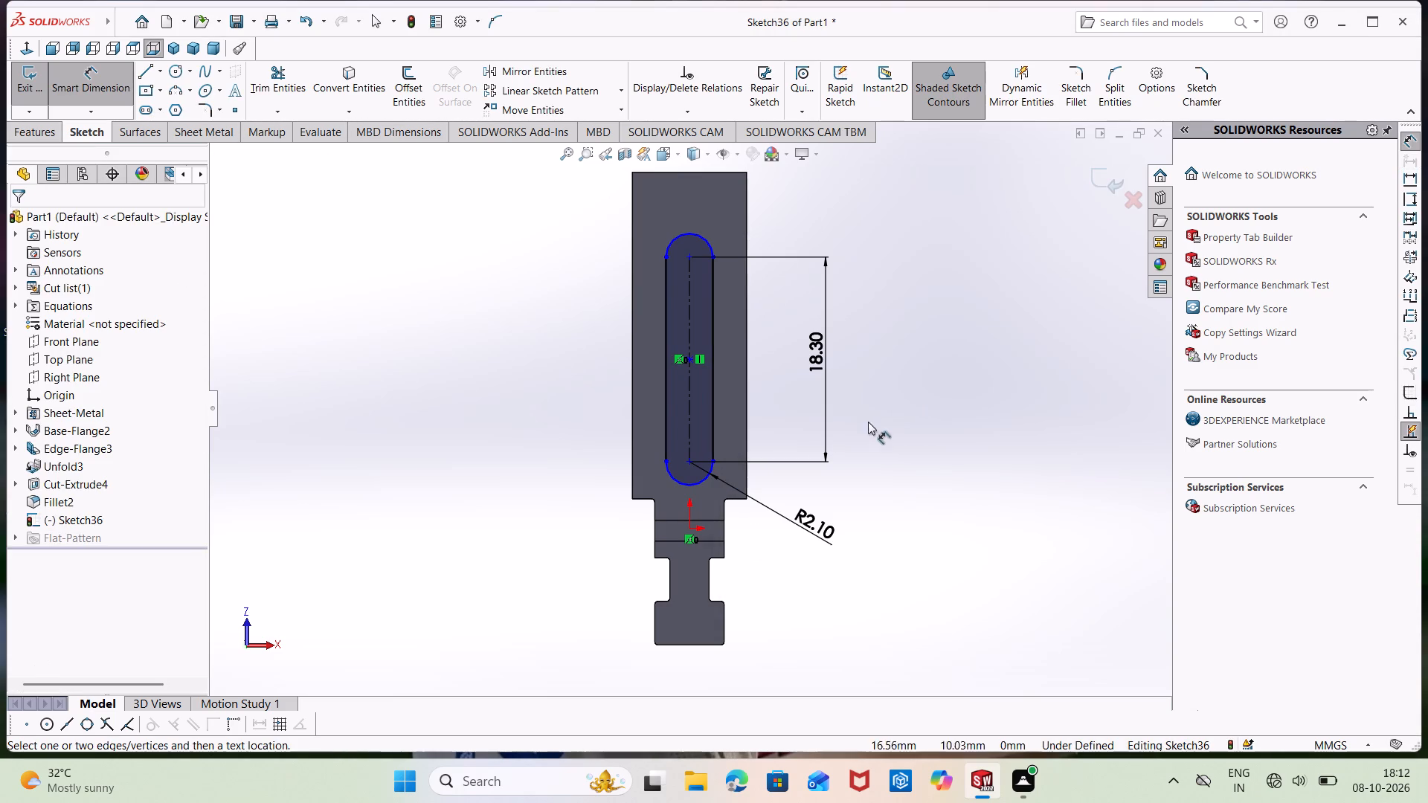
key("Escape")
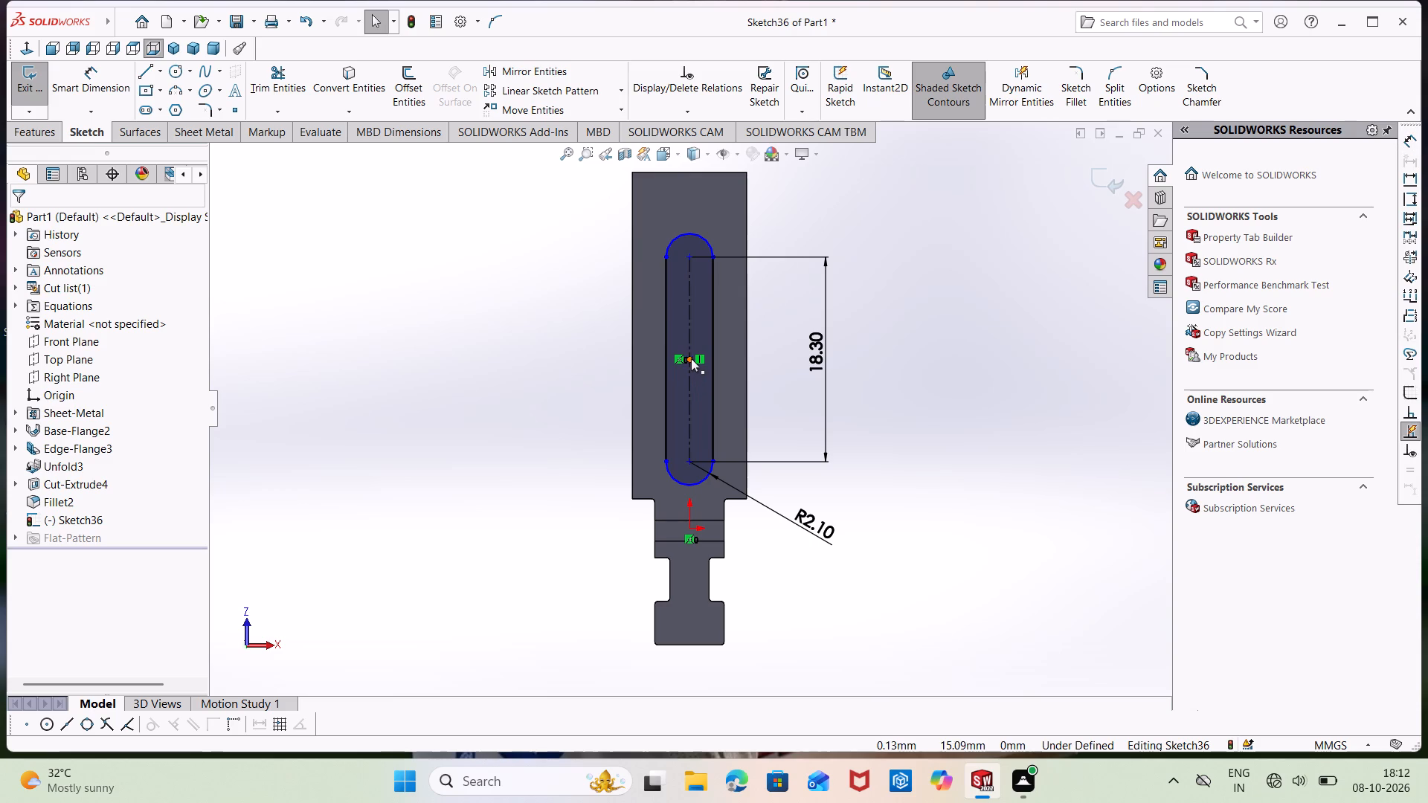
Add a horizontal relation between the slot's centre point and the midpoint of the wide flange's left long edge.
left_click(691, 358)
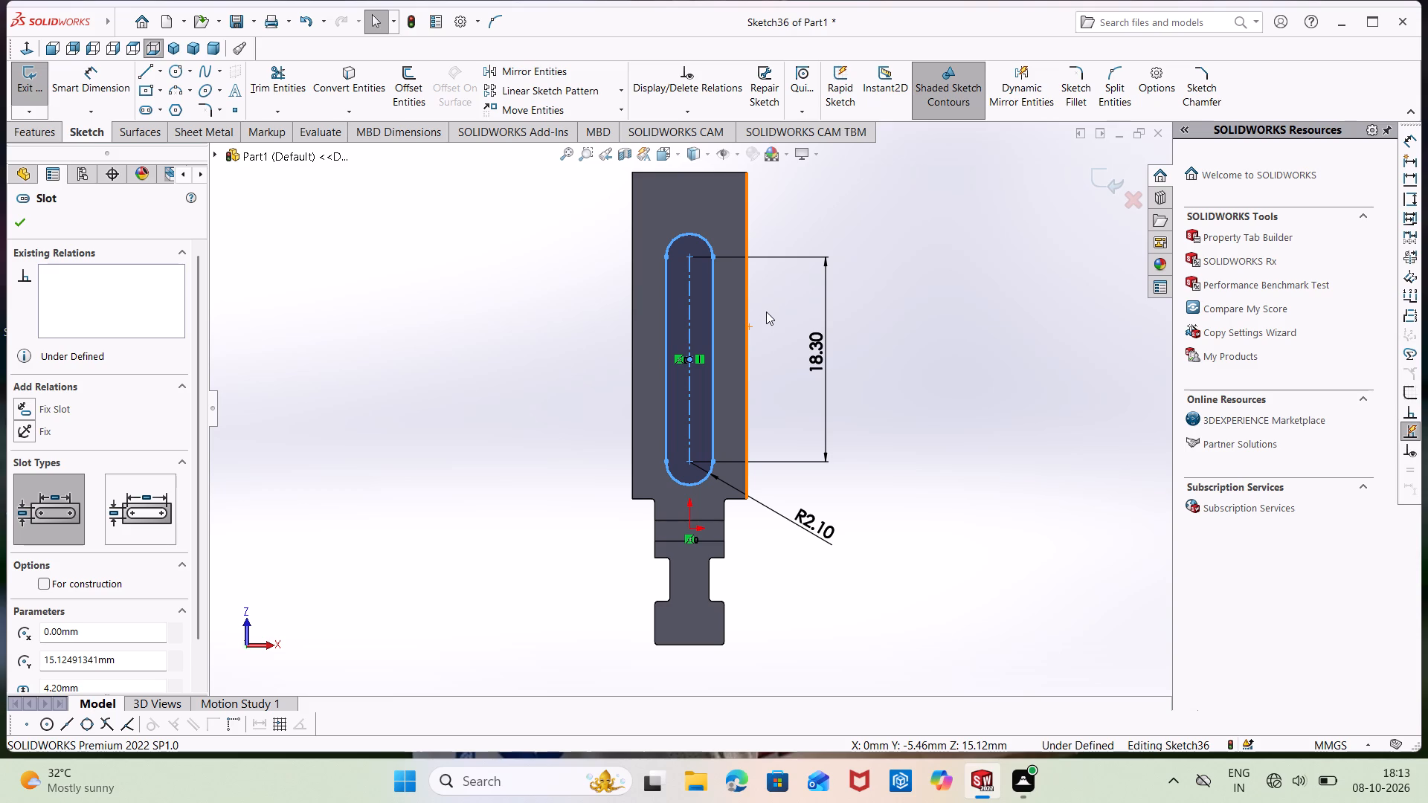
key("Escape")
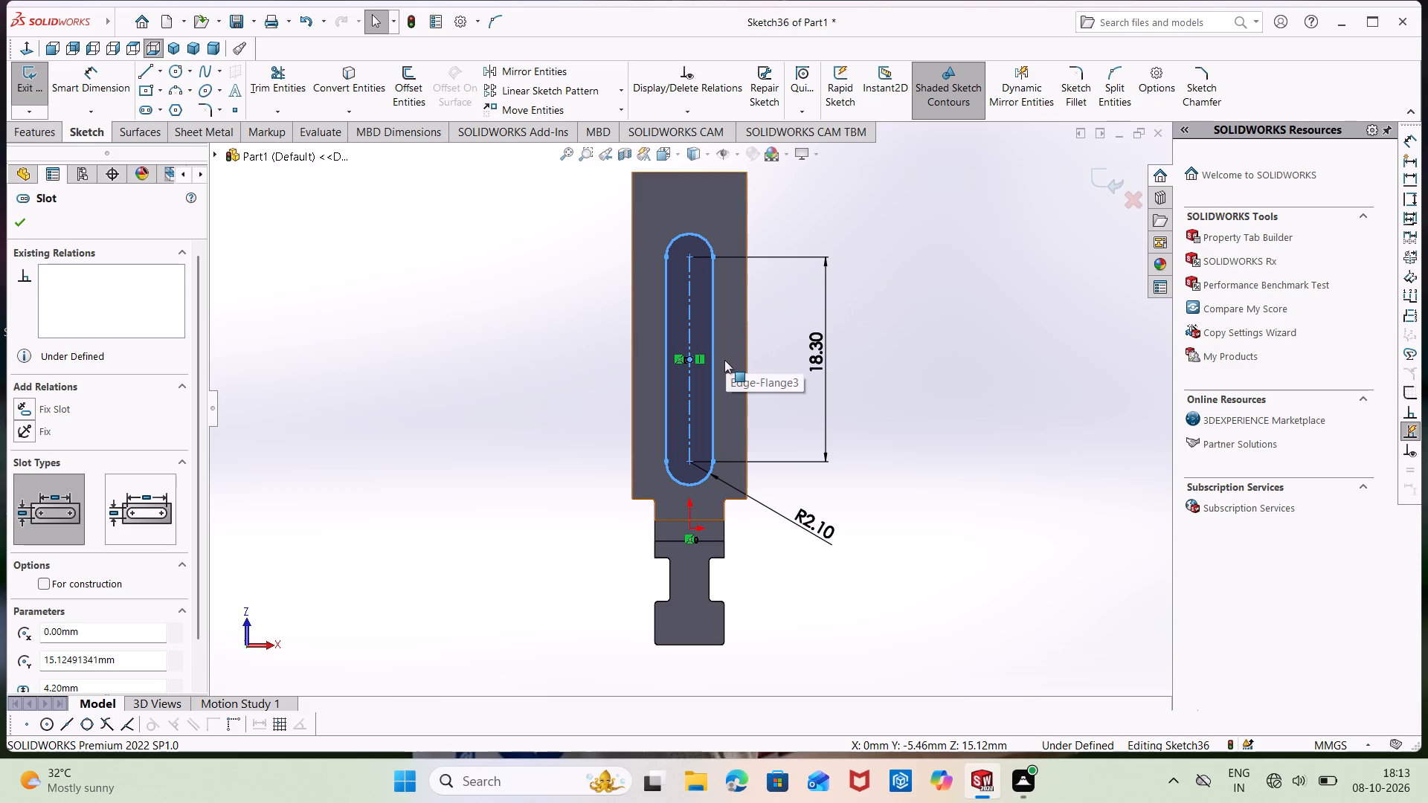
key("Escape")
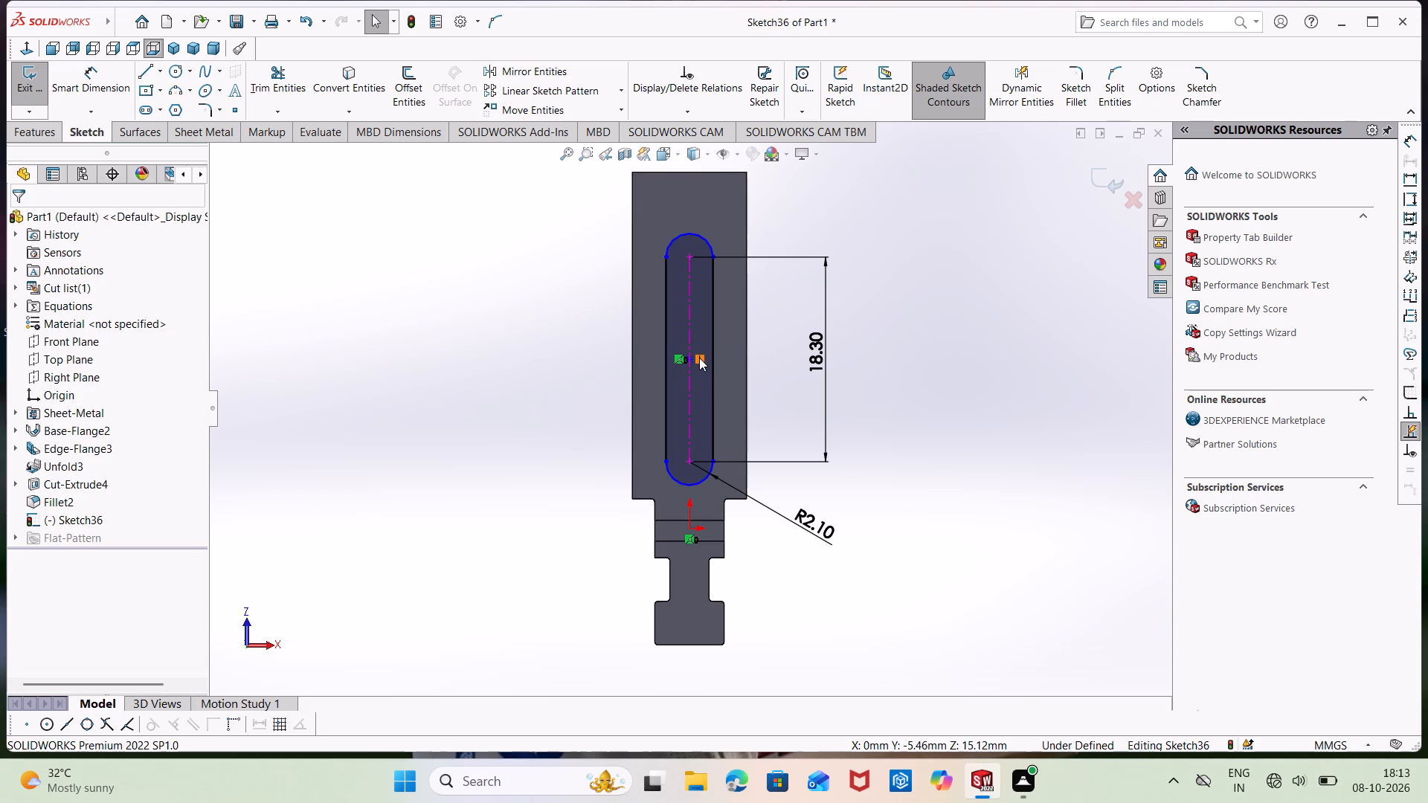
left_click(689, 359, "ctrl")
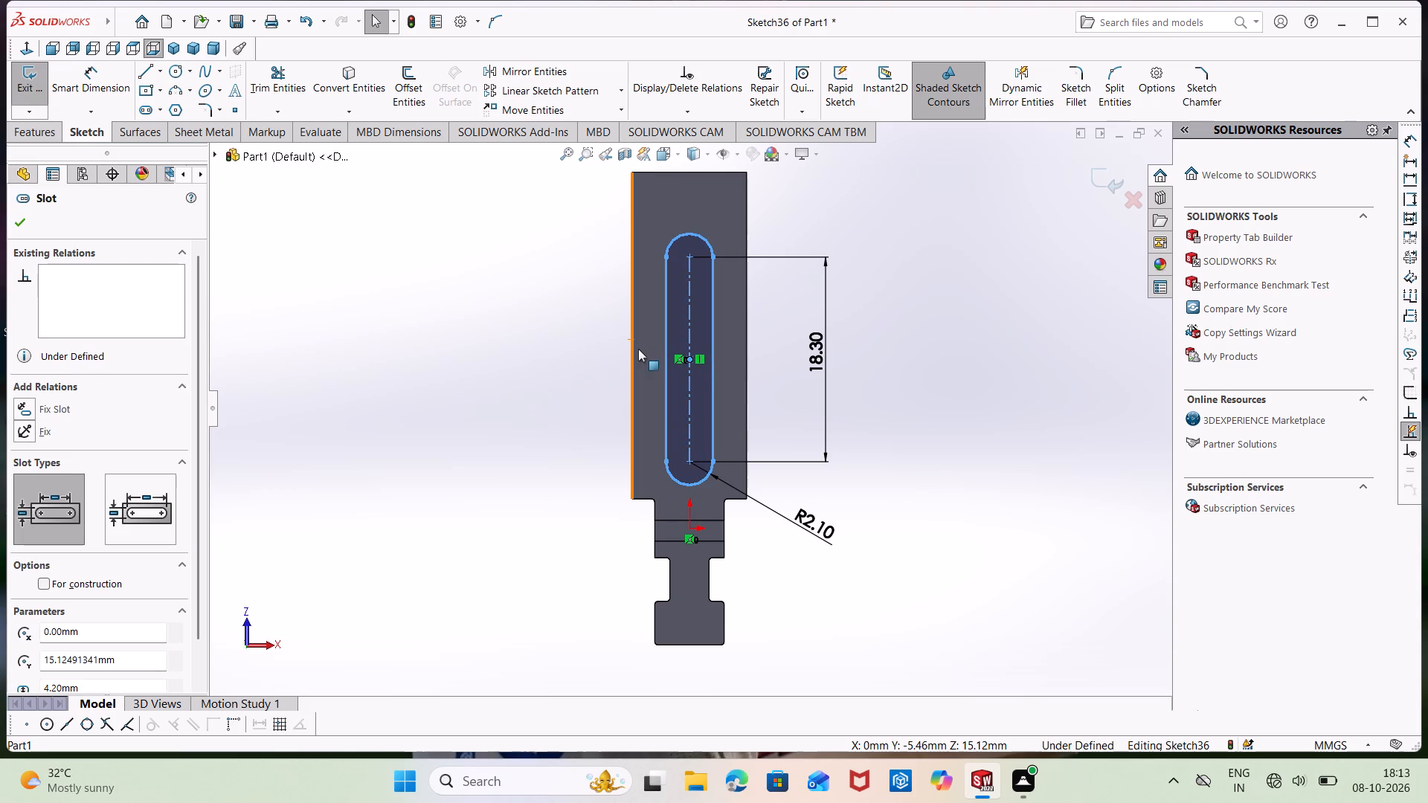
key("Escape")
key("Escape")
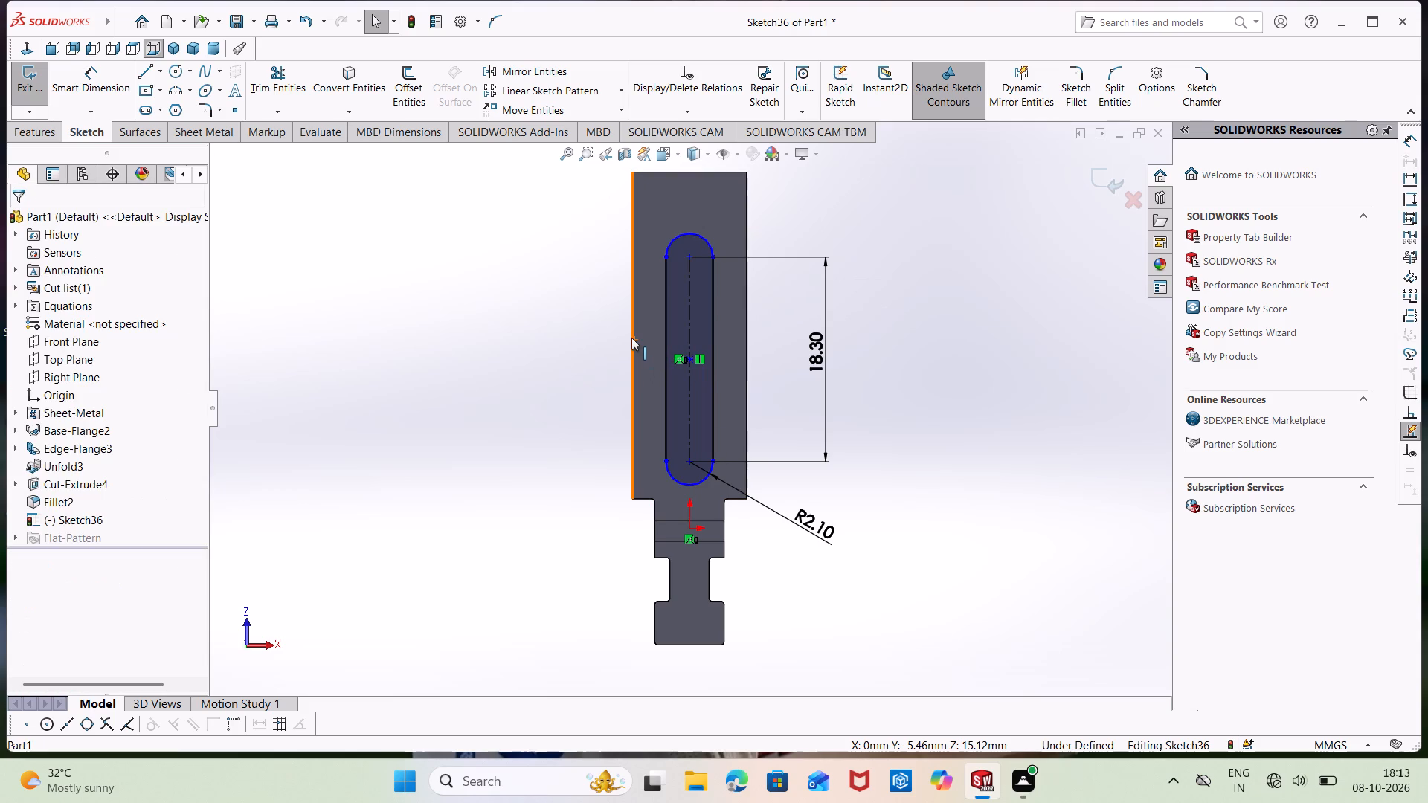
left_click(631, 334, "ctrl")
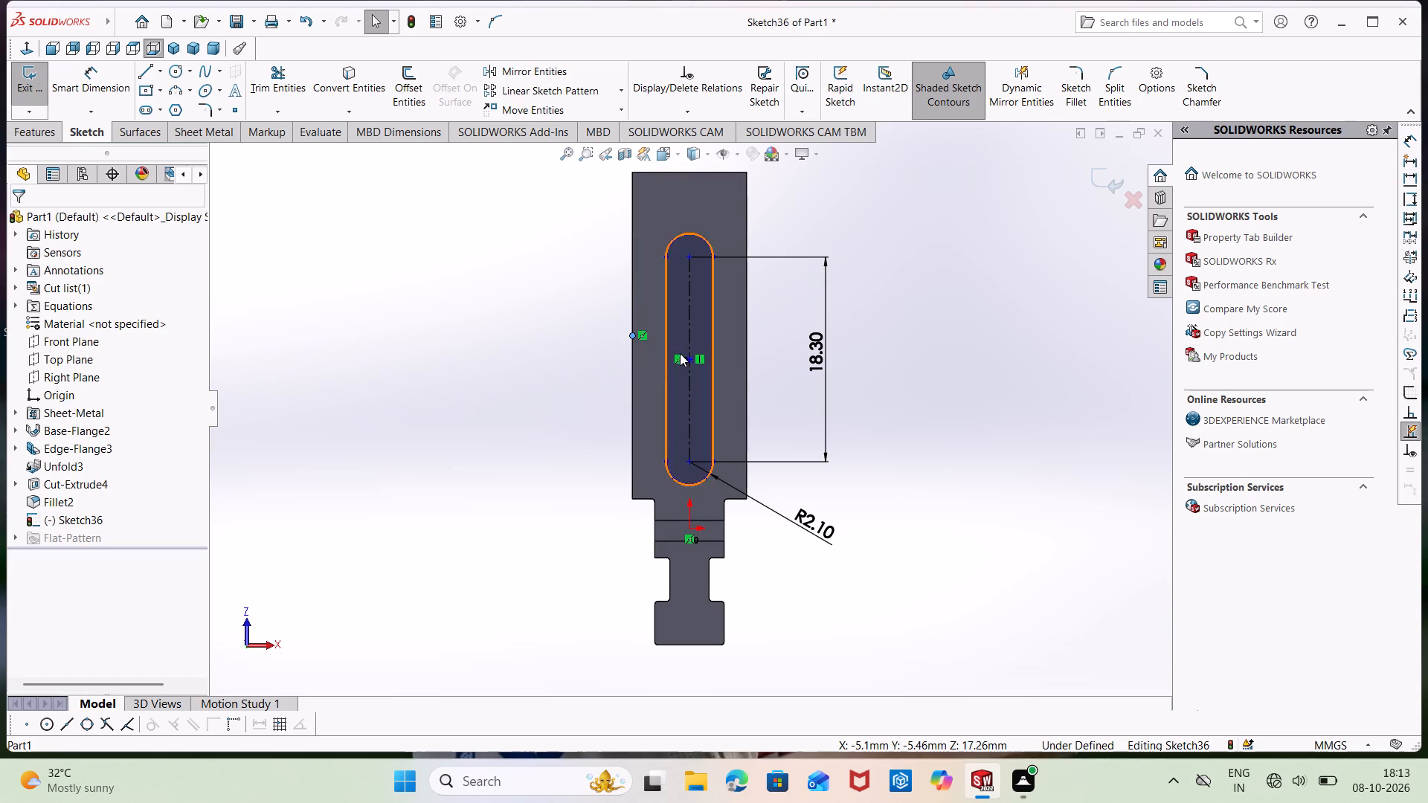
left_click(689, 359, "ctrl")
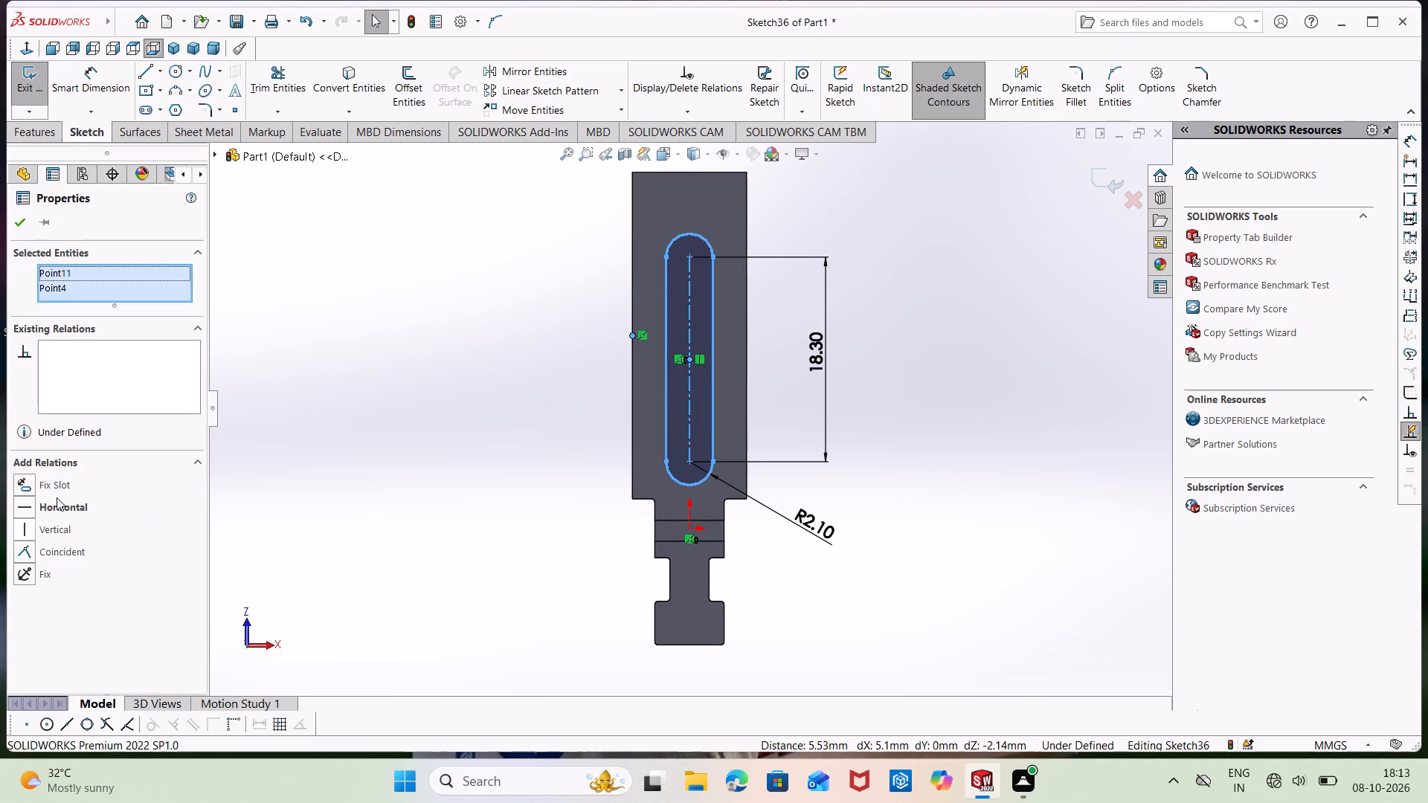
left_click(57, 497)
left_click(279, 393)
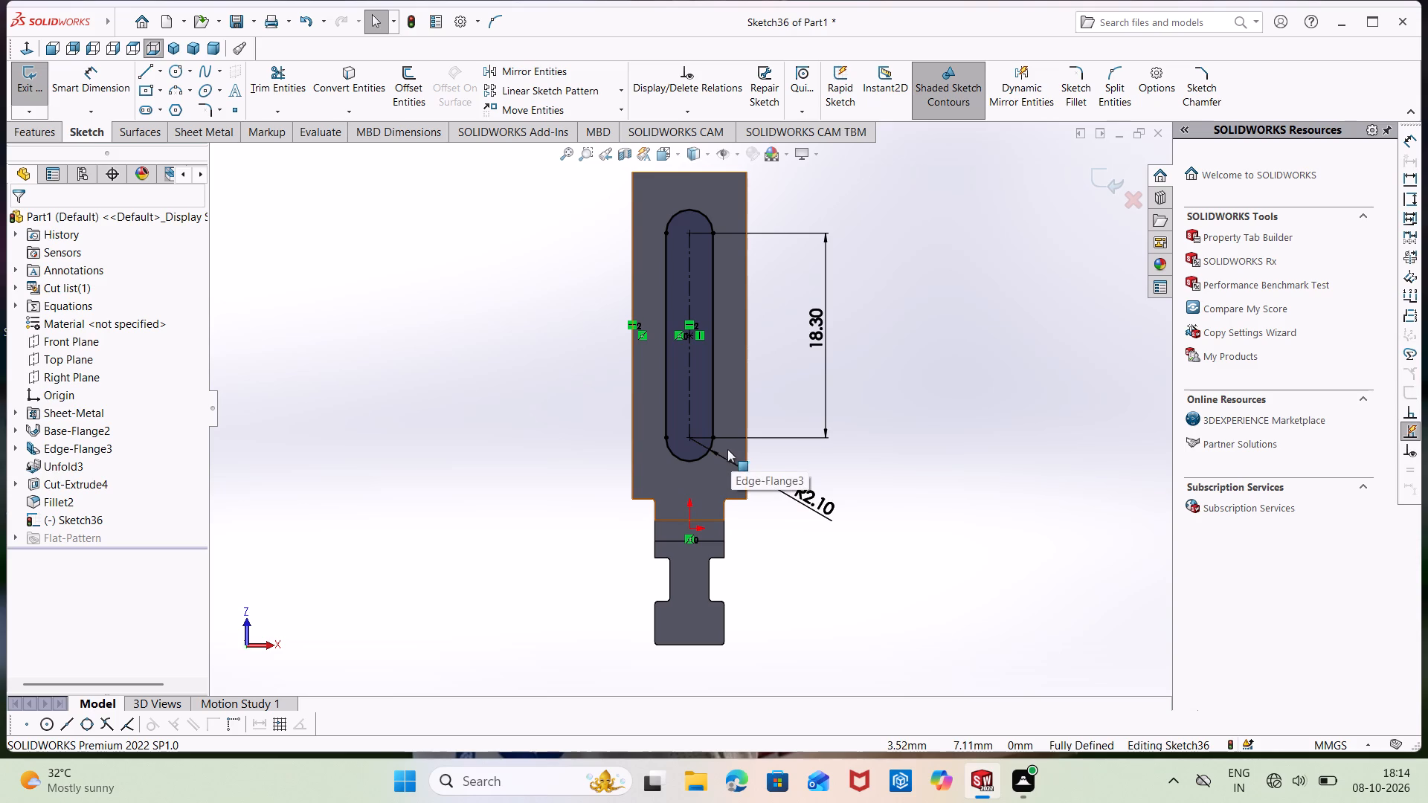
Delete the slot from the sketch together with its associated dimensions.
right_click(705, 395)
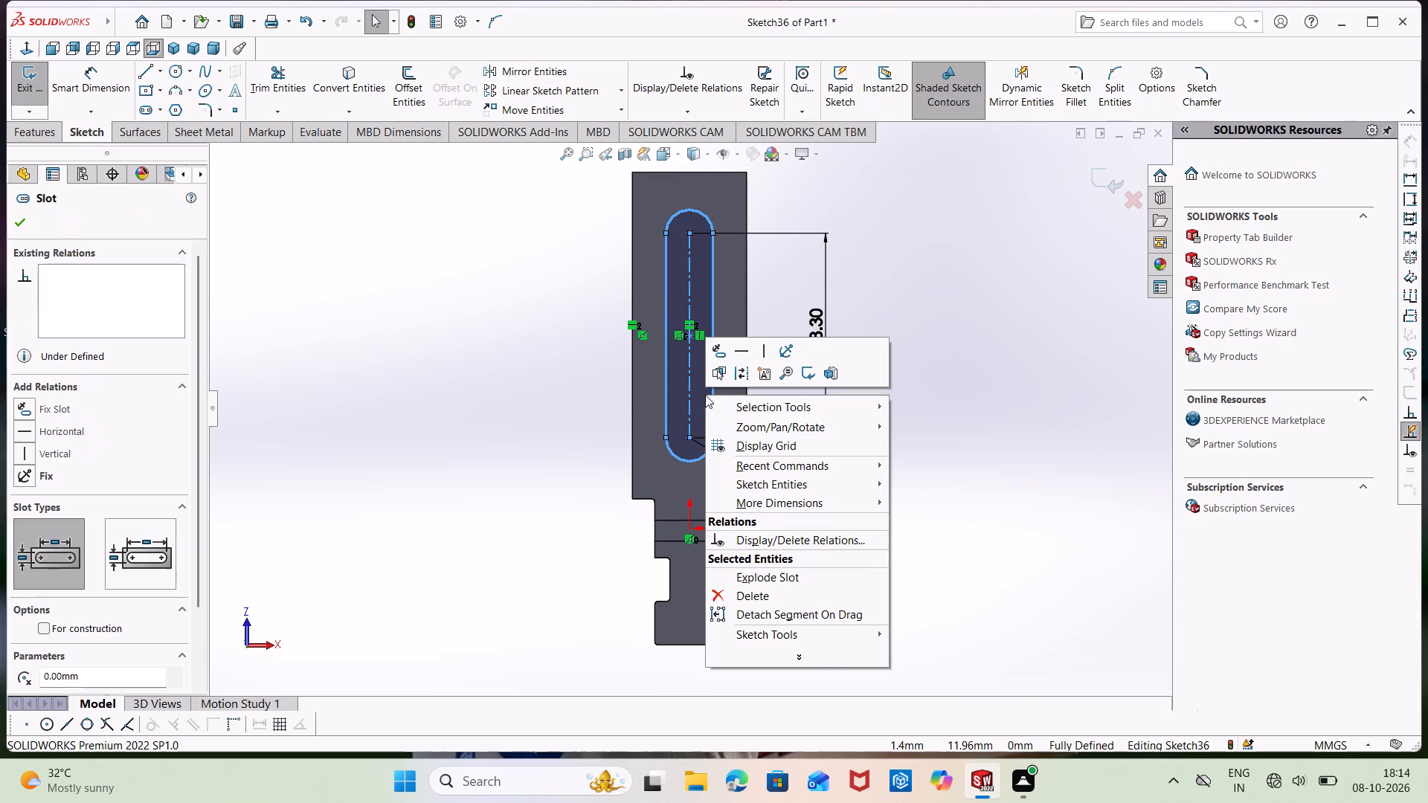
left_click(735, 594)
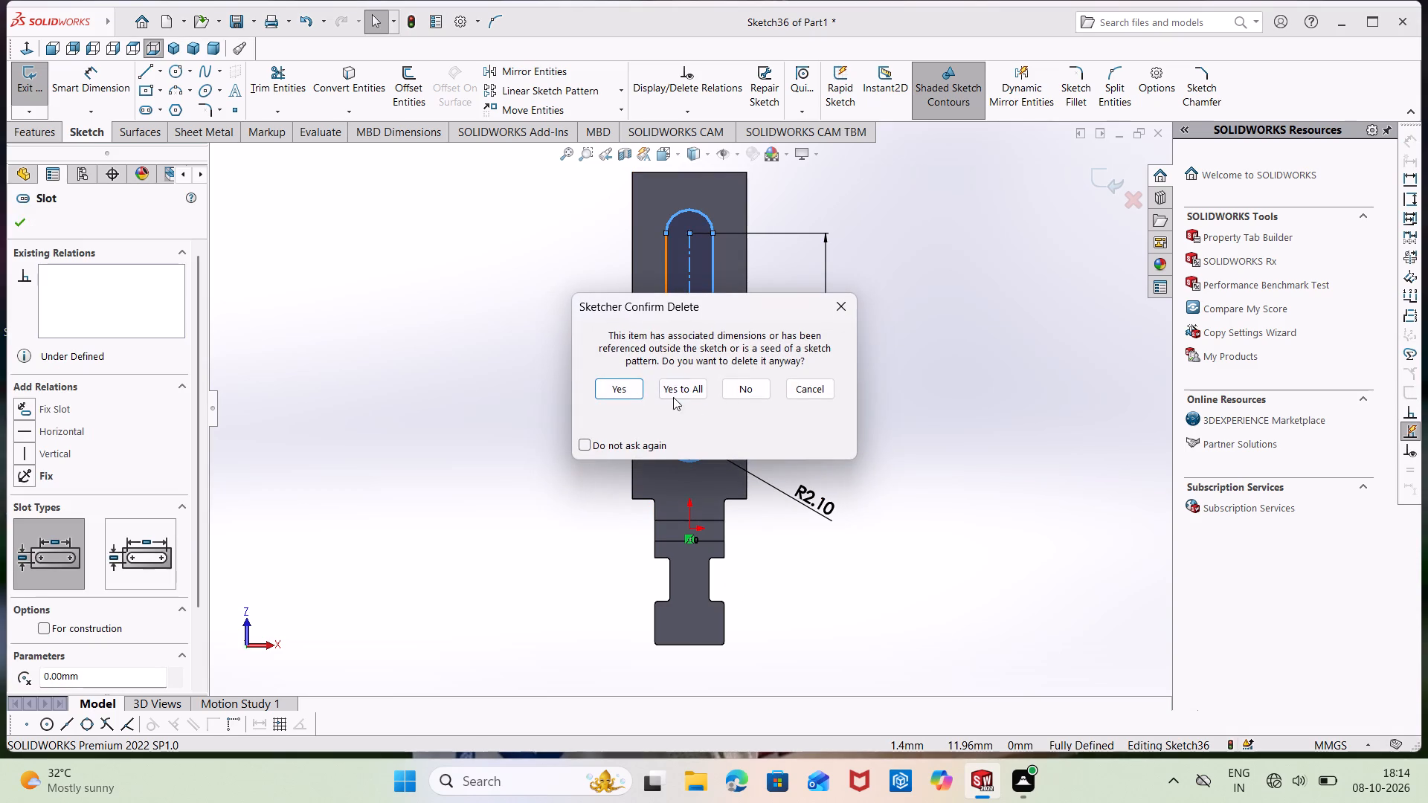
left_click(634, 386)
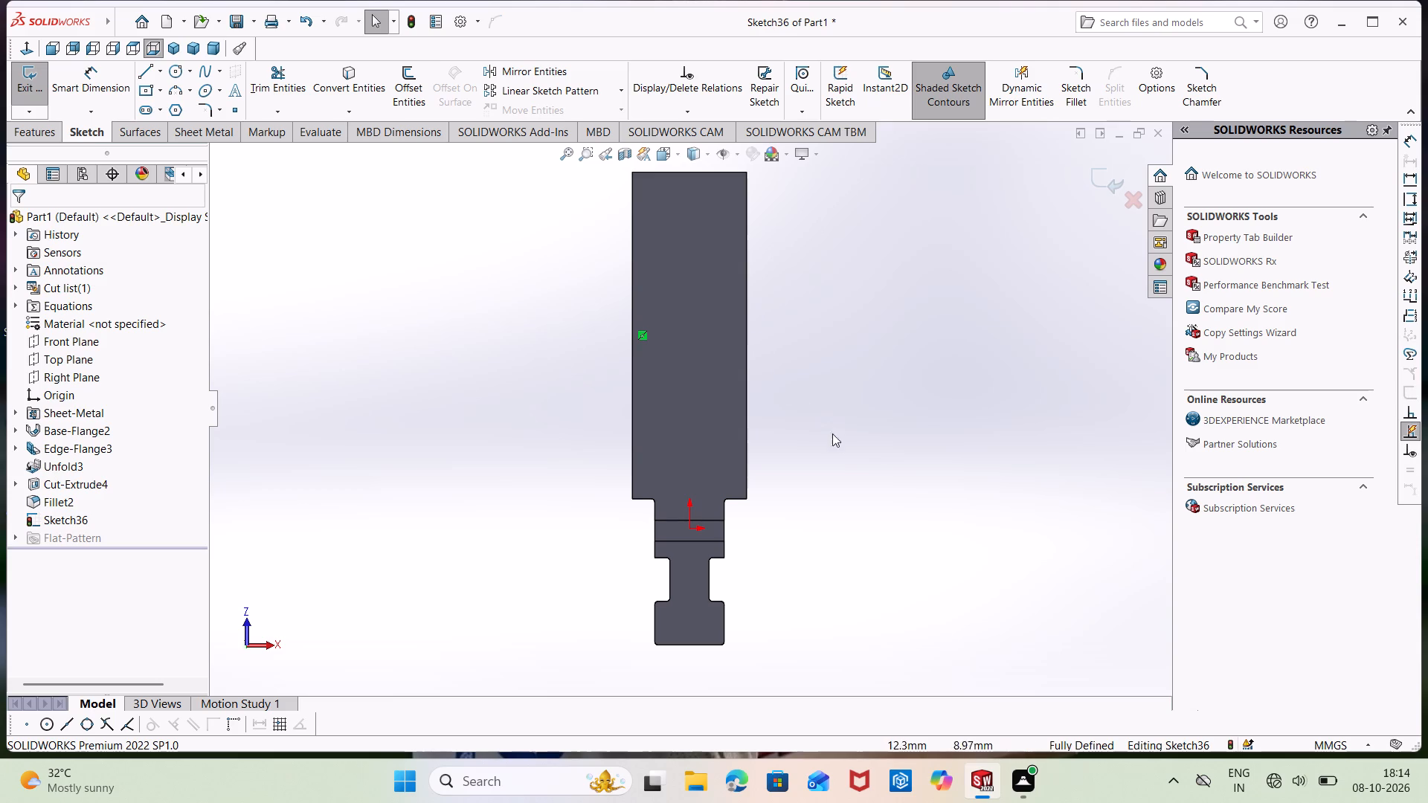
Sketch a closed trapezoid across the wide flange near its upper end, base about 10.2 mm wide, sides at 45°, narrow edge on top.
right_click_drag(892, 491, 807, 314)
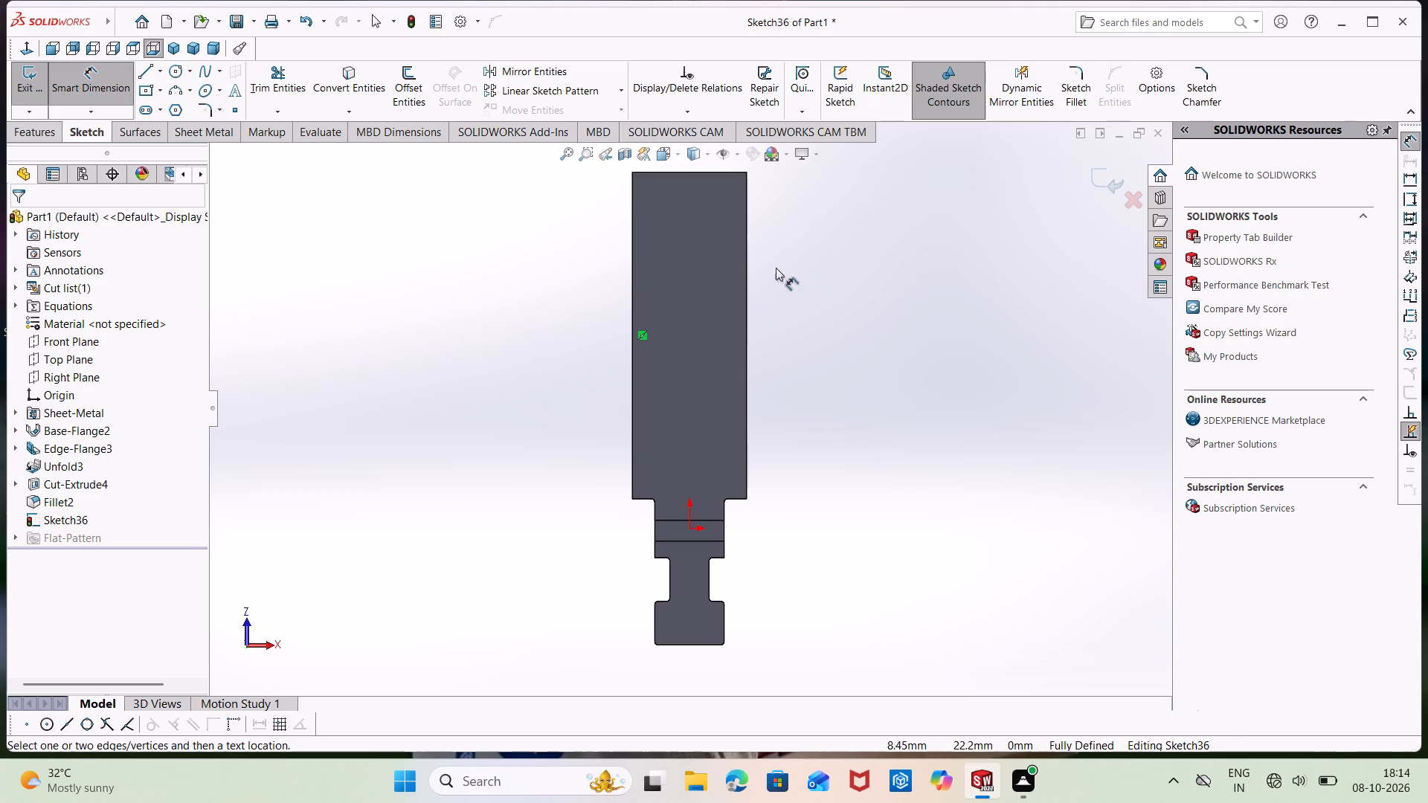
right_click_drag(867, 361, 746, 359)
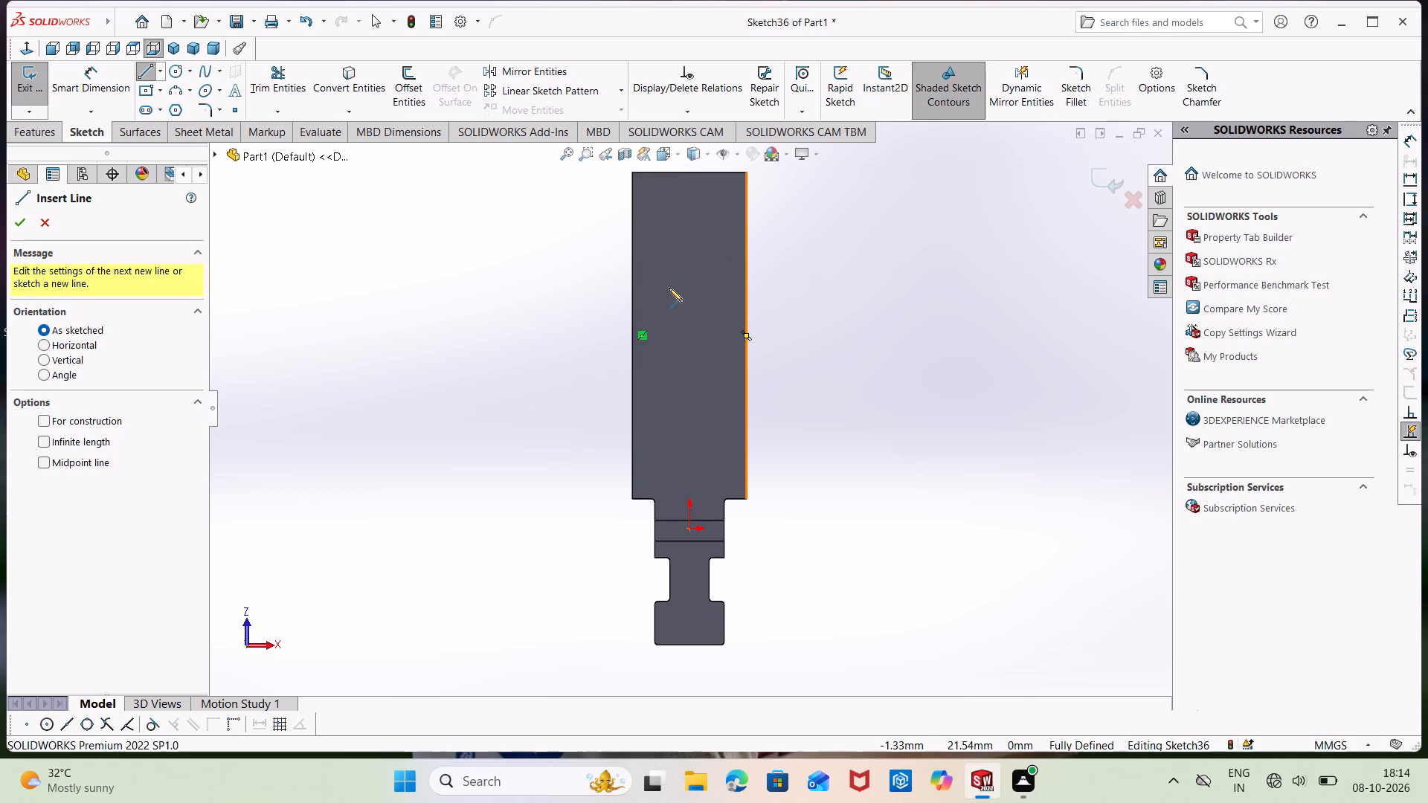
left_click(633, 239)
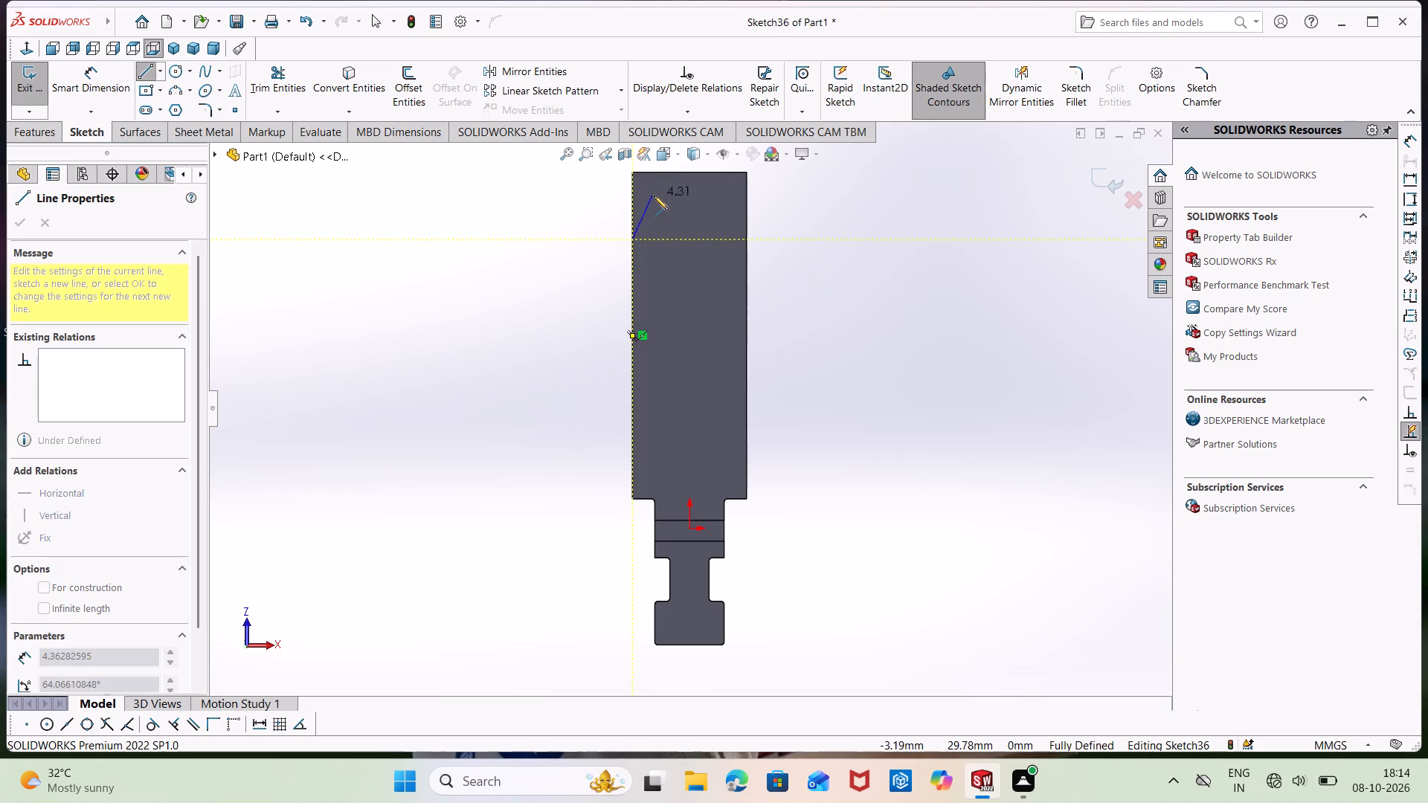
left_click(670, 201)
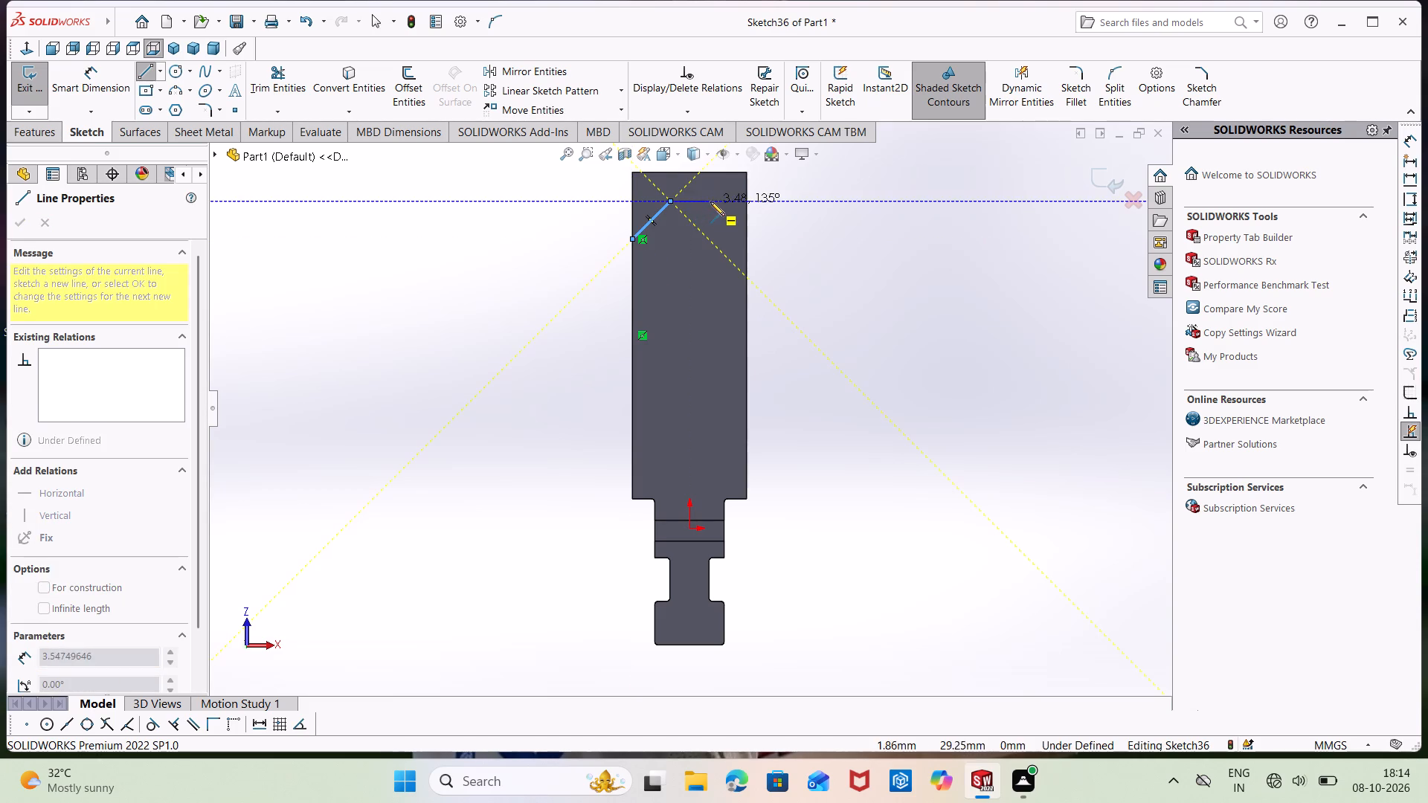
left_click(710, 201)
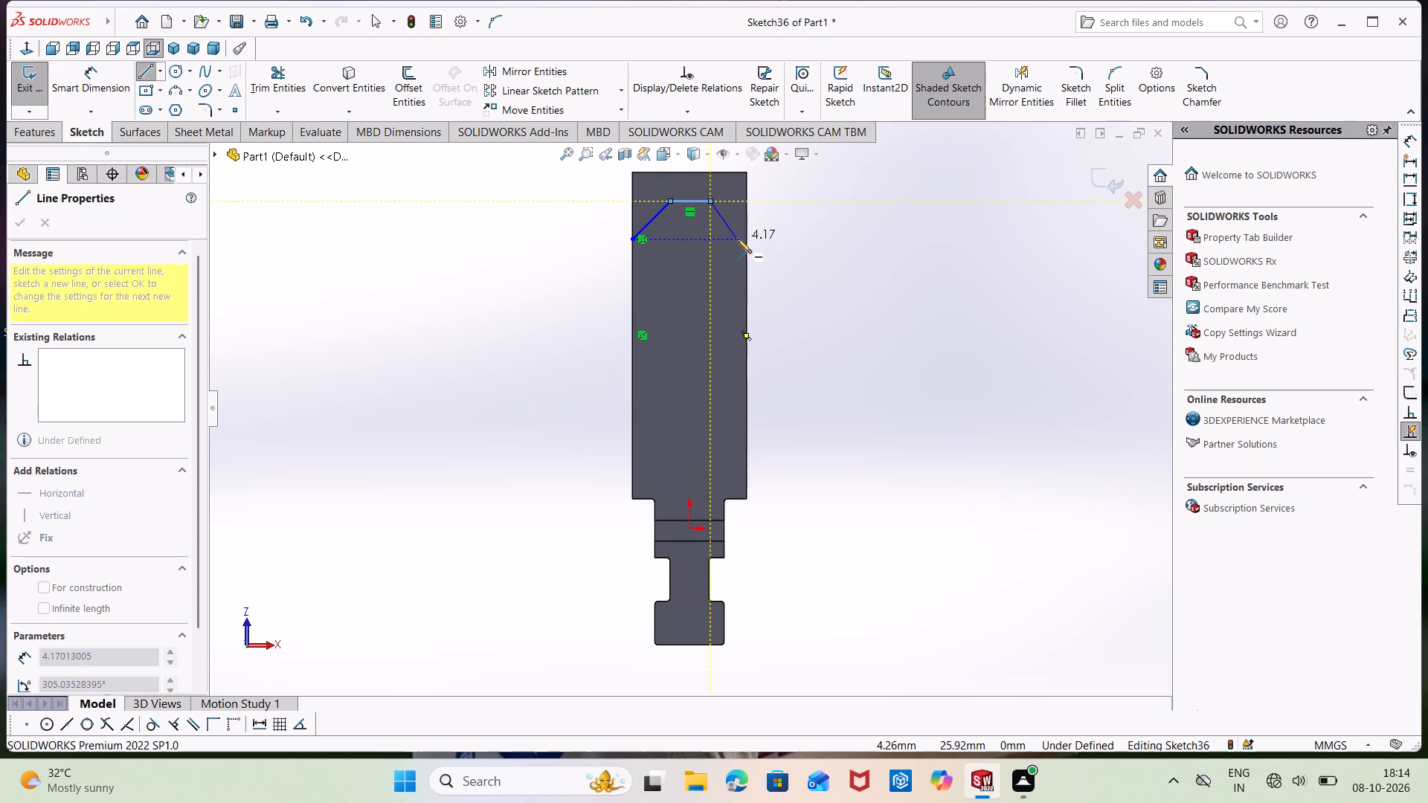
left_click(748, 238)
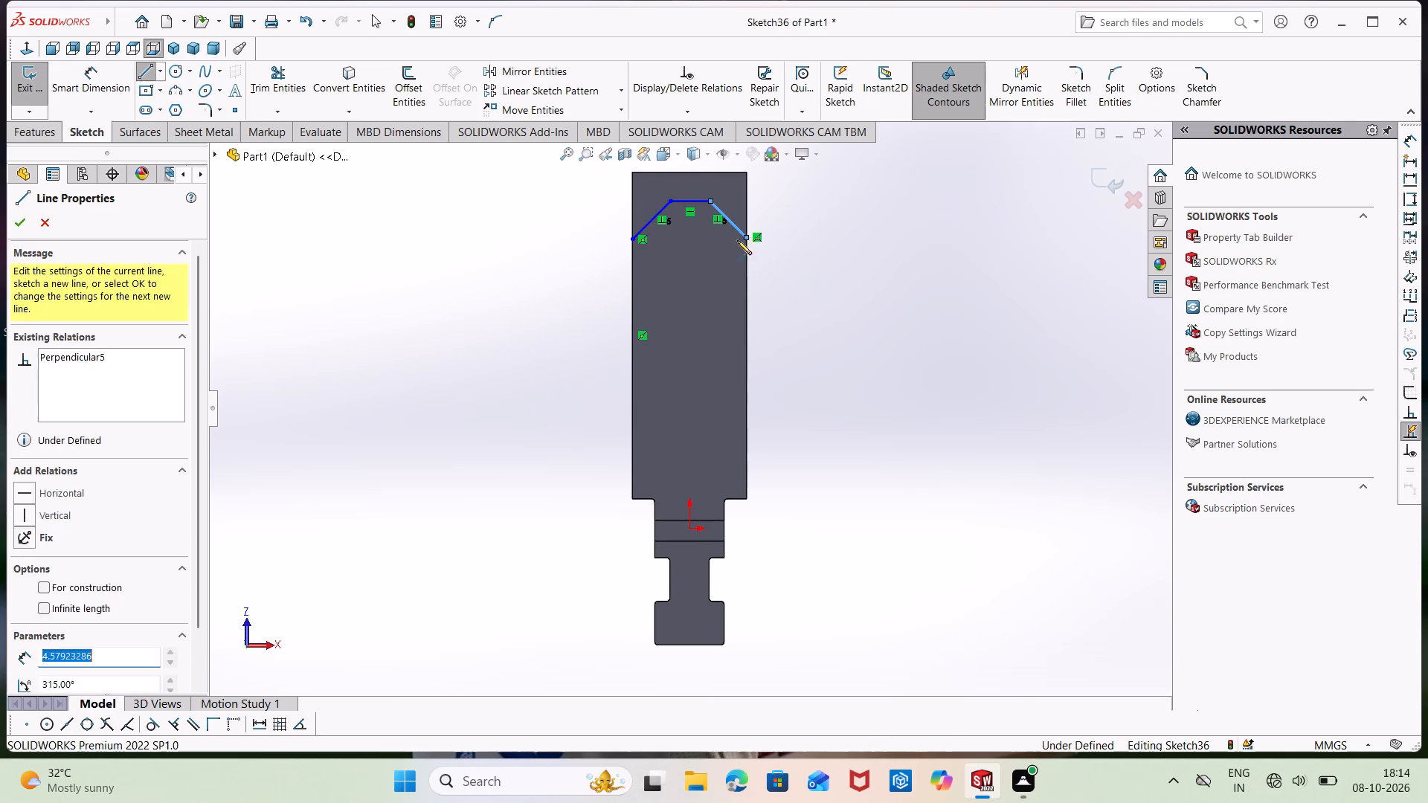
left_click(634, 240)
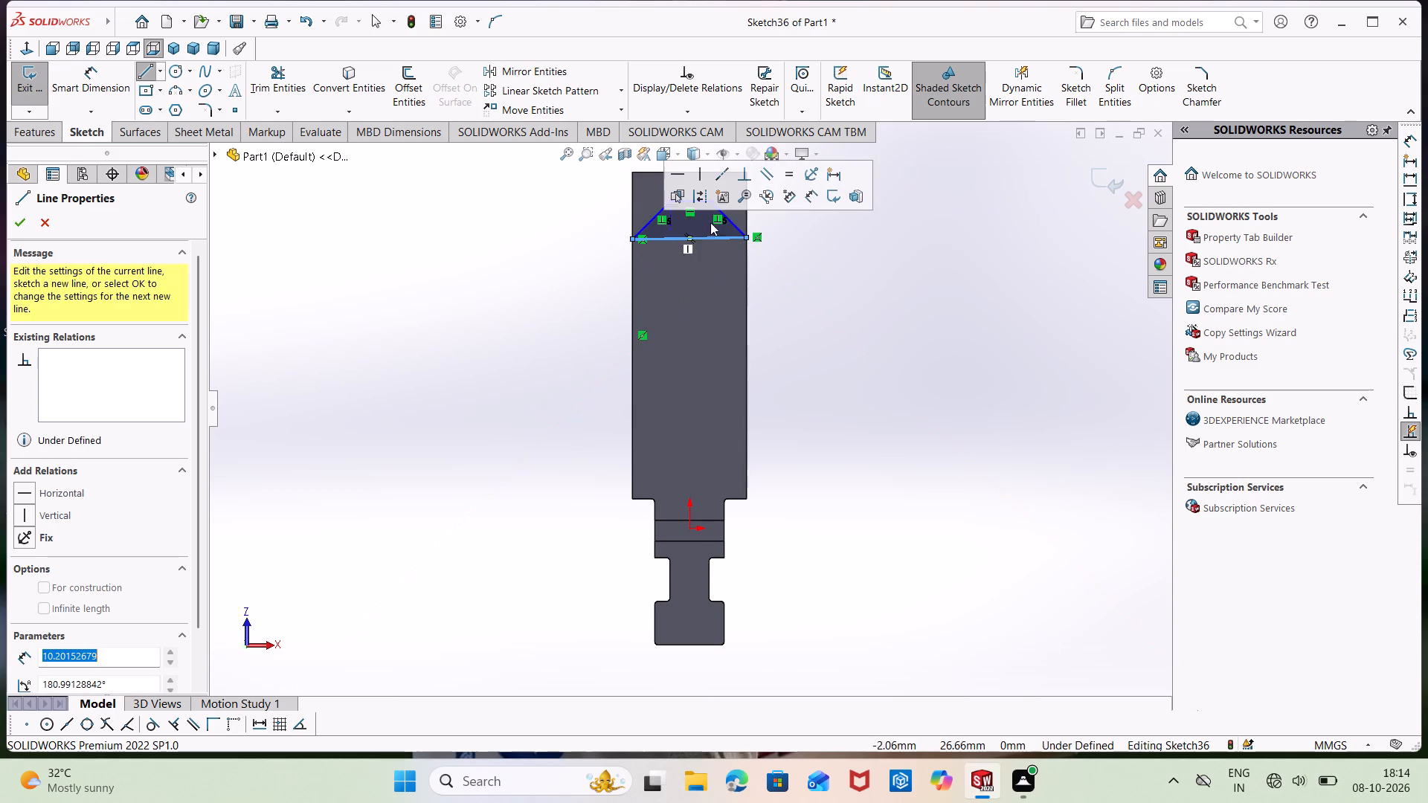
key("Escape")
key("Escape")
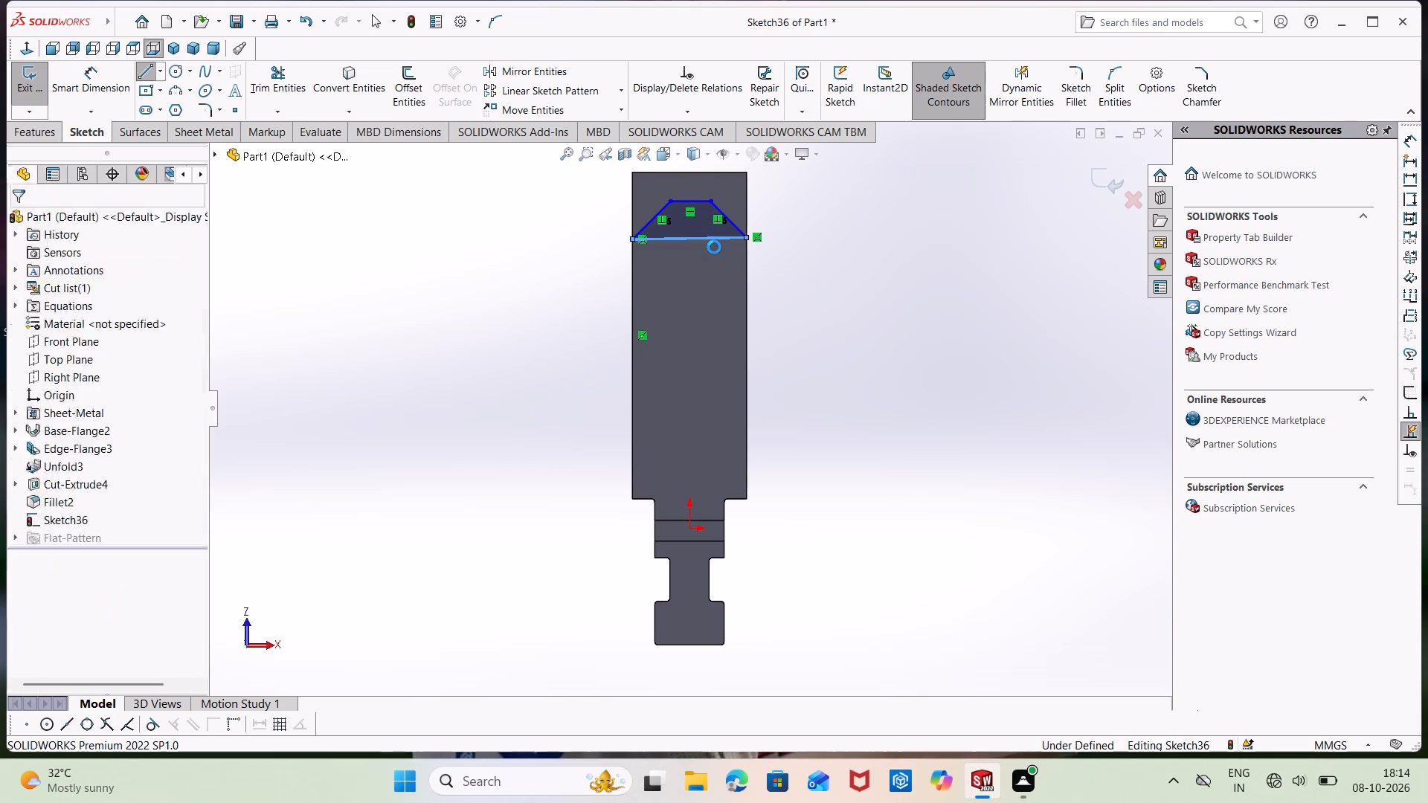
Make the trapezoid's base line horizontal.
left_click(708, 236)
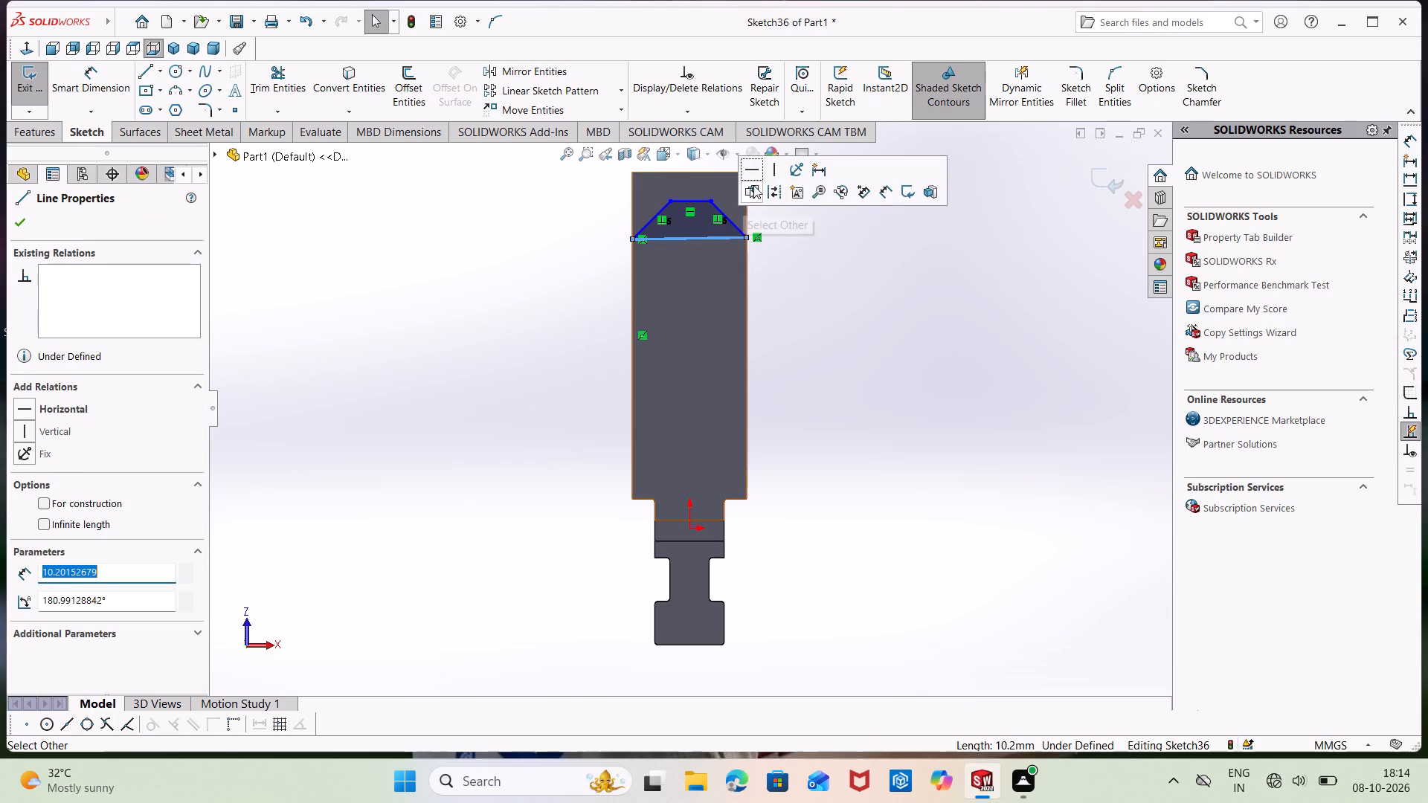
left_click(755, 172)
left_click(801, 276)
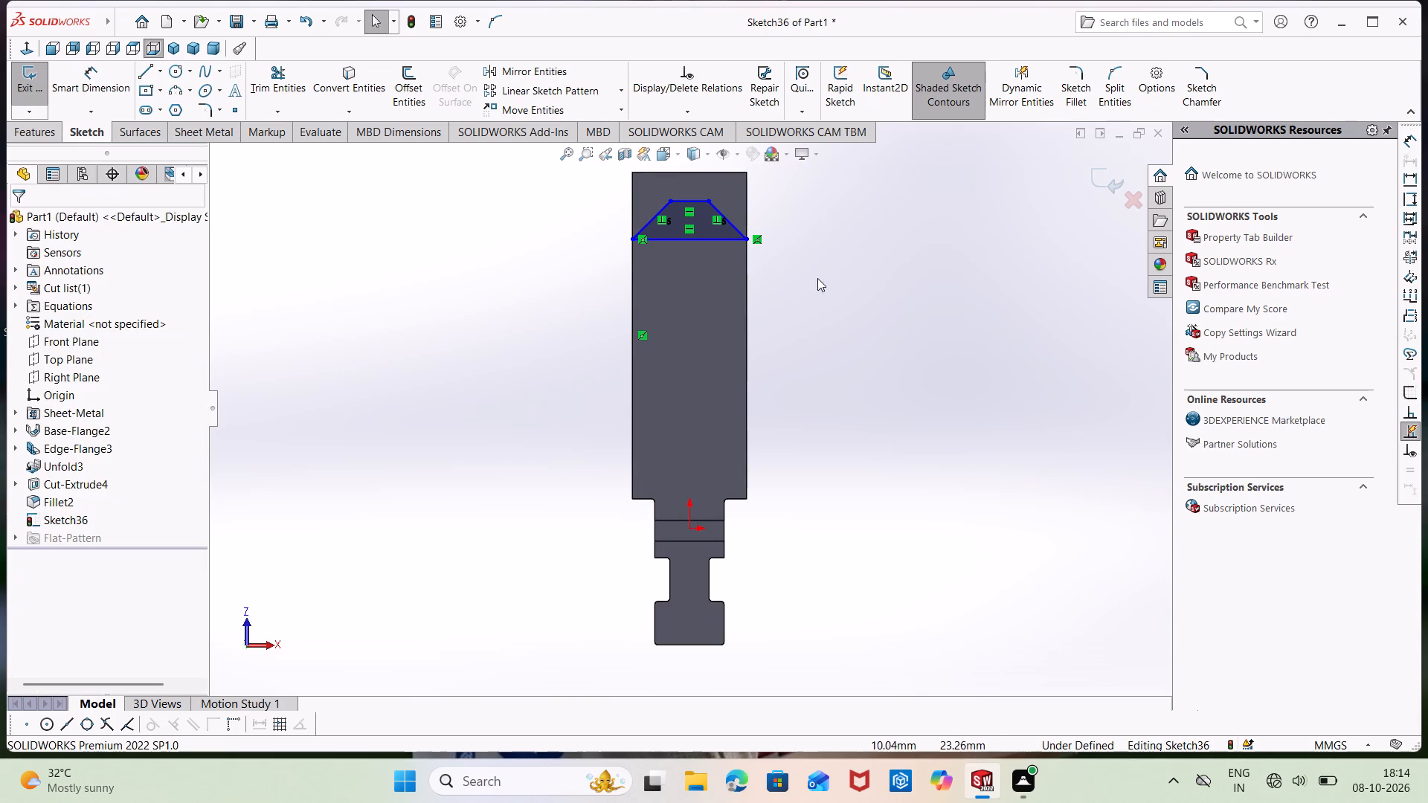
Dimension the trapezoid's short top edge to 3.50 mm.
right_click_drag(829, 293, 817, 208)
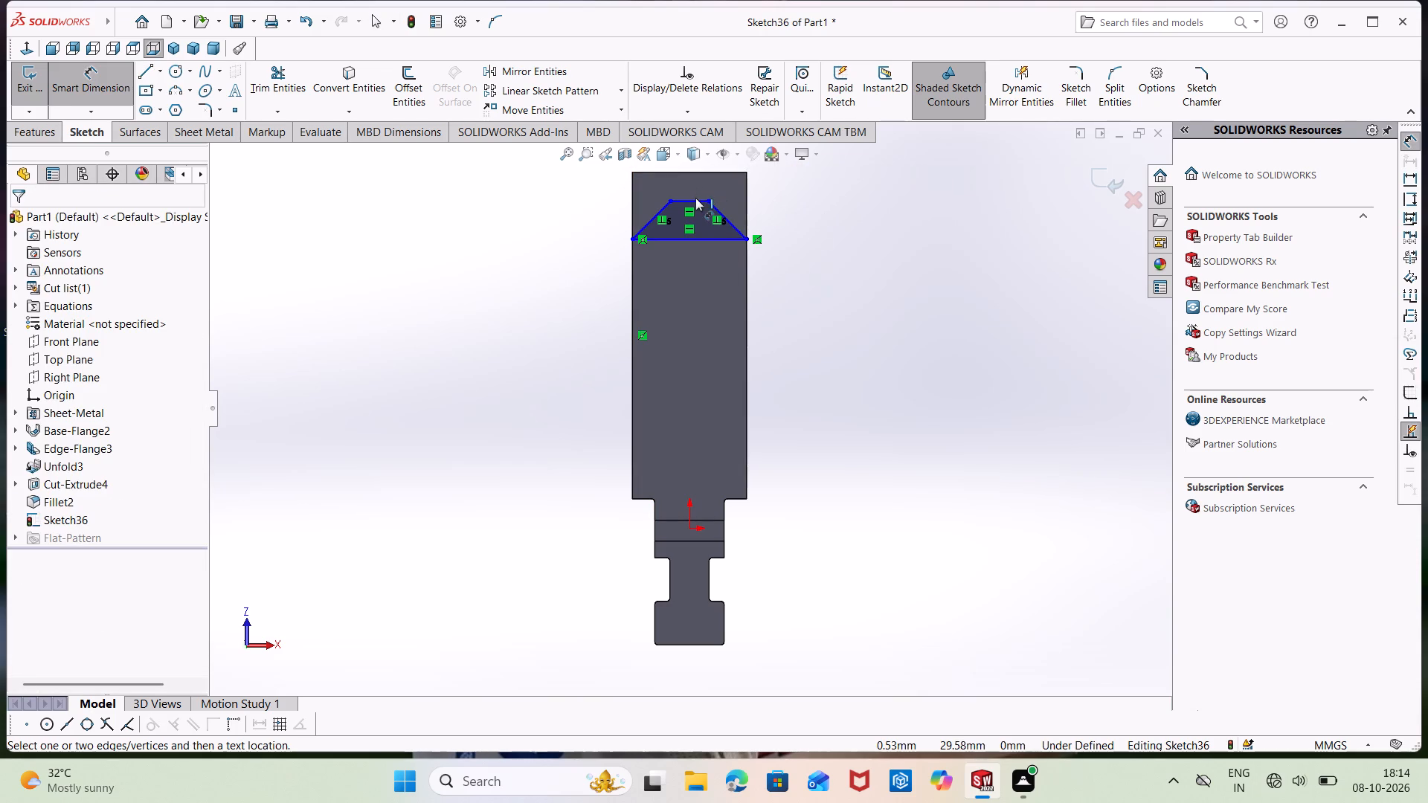
left_click(695, 198)
left_click(695, 167)
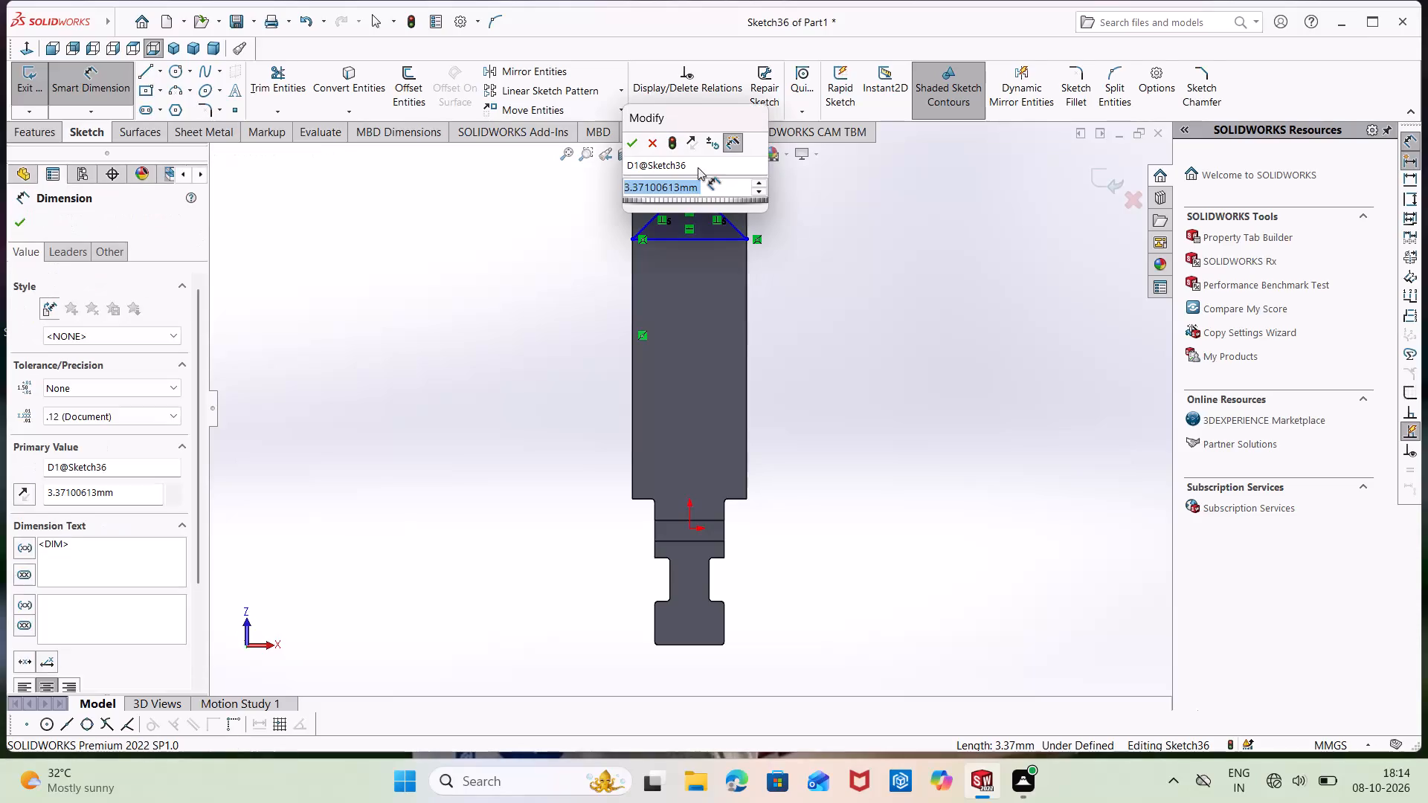
key("BackSpace")
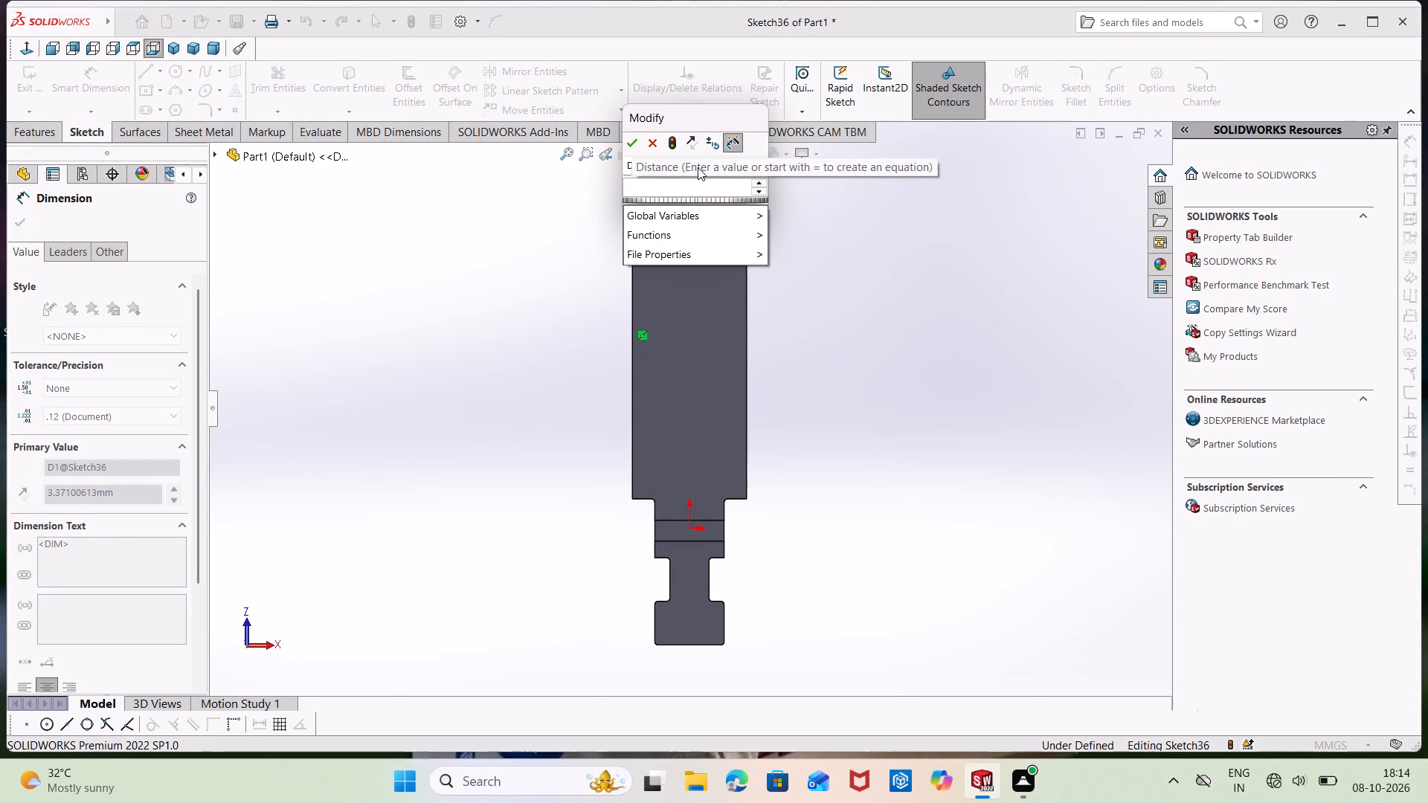
type("3.5")
key("Return")
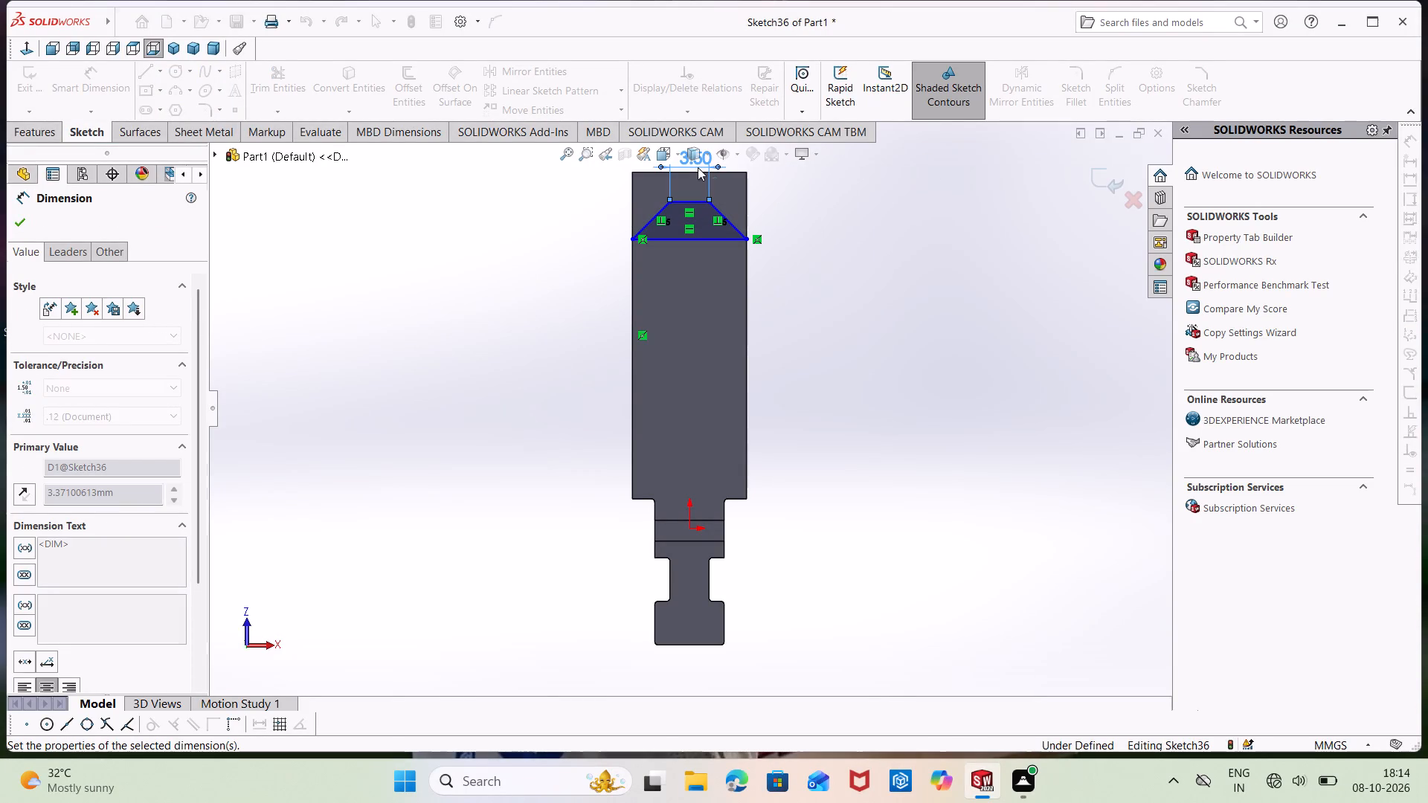
left_click(788, 184)
Delete the trapezoid's horizontal base line from the sketch.
scroll(772, 259, "up", 2)
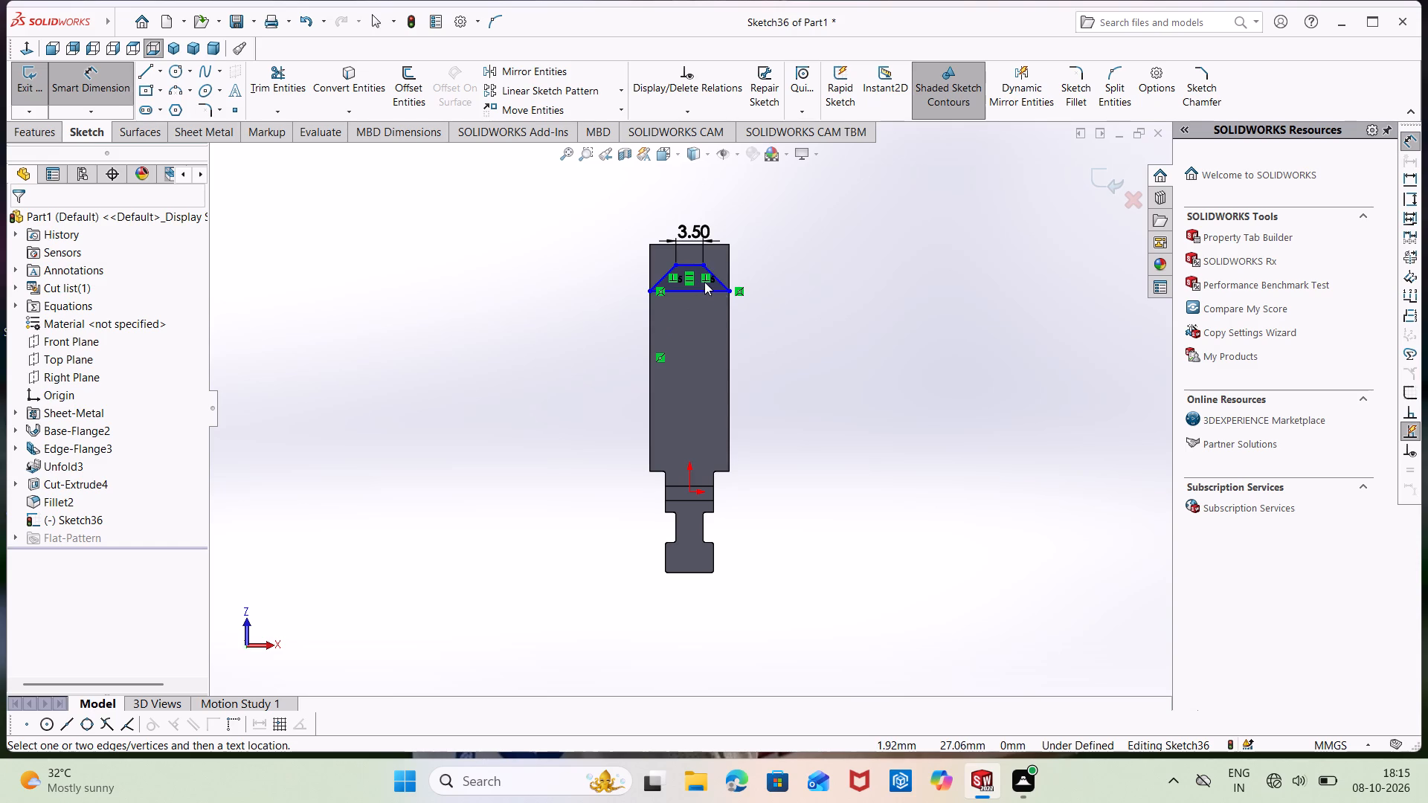
left_click(691, 290)
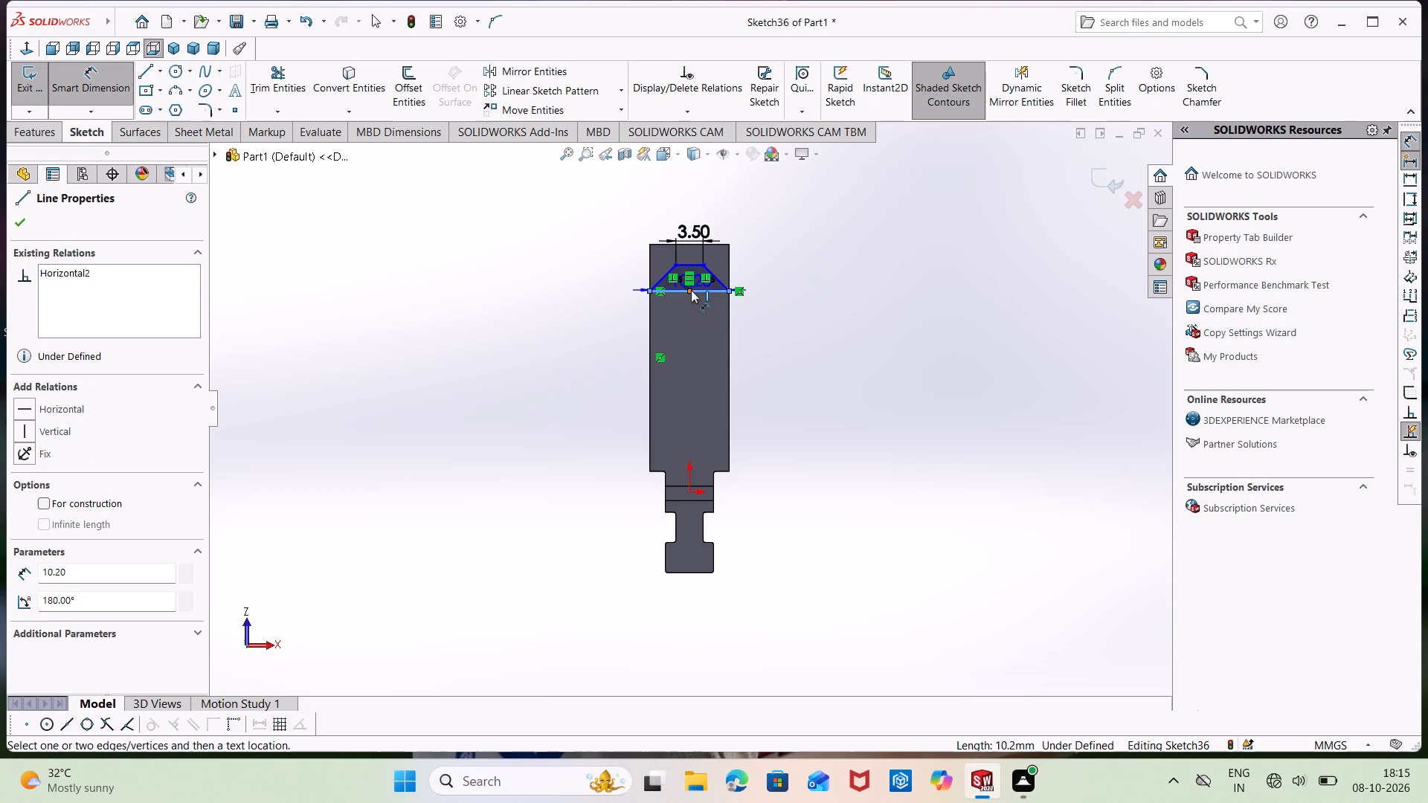
right_click(691, 290)
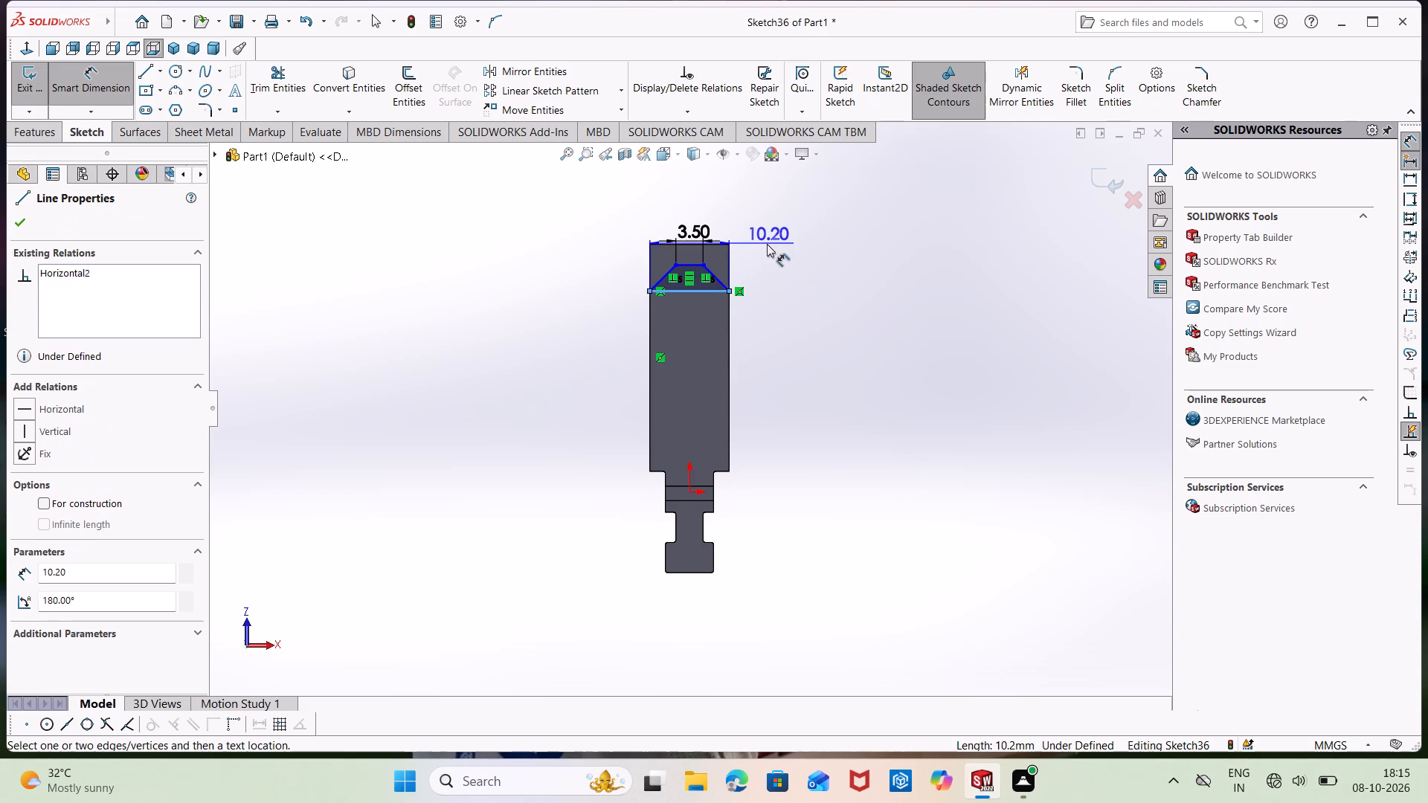
key("Escape")
key("Escape")
right_click(699, 291)
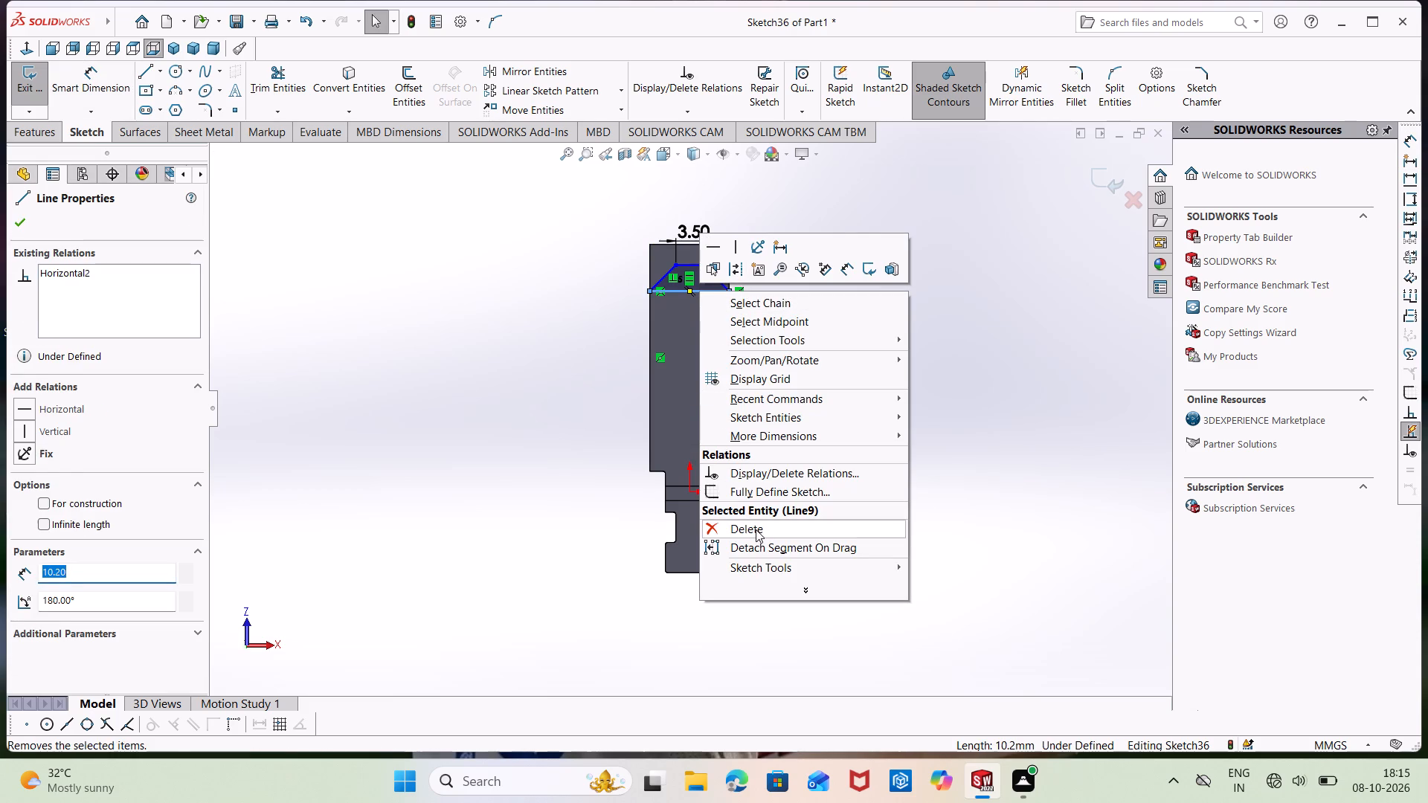
left_click(756, 529)
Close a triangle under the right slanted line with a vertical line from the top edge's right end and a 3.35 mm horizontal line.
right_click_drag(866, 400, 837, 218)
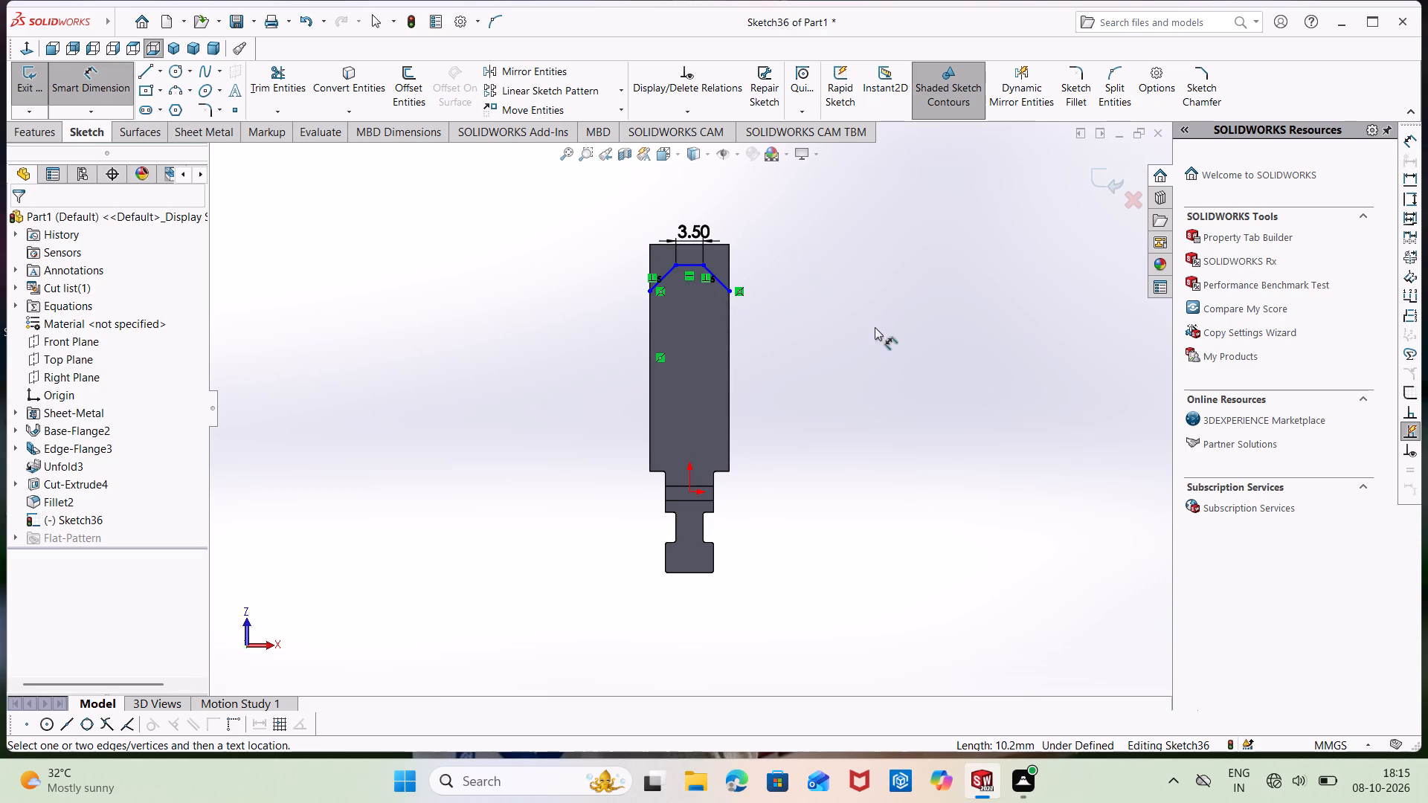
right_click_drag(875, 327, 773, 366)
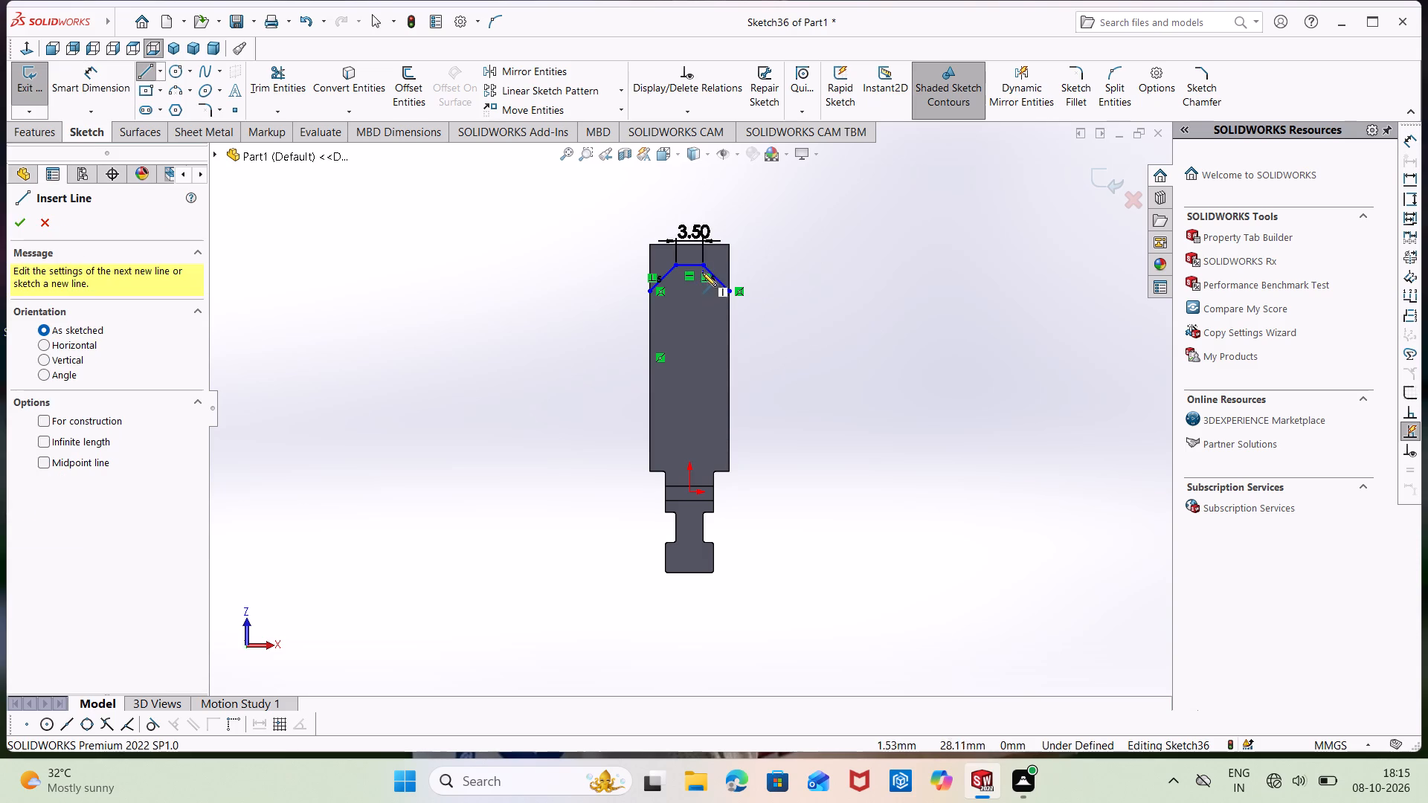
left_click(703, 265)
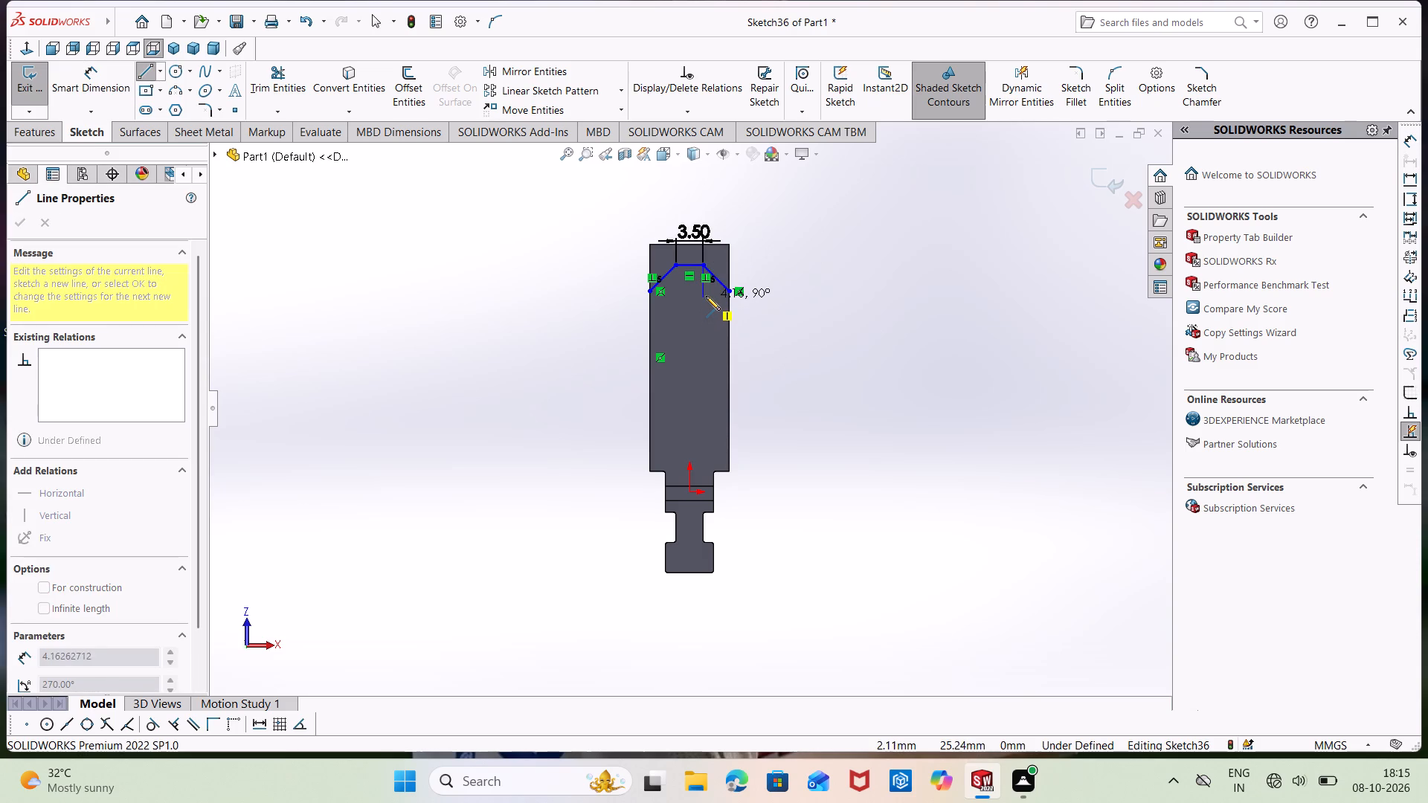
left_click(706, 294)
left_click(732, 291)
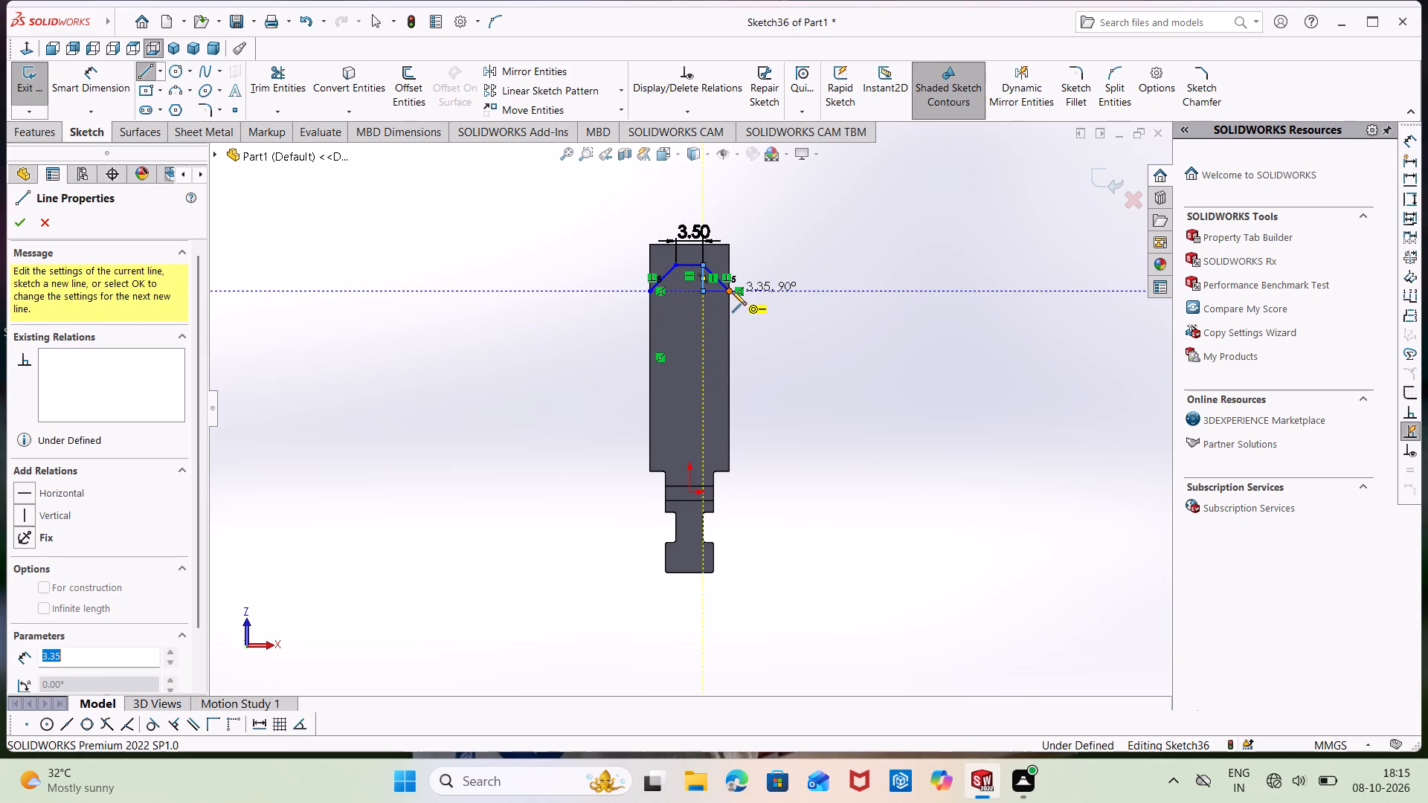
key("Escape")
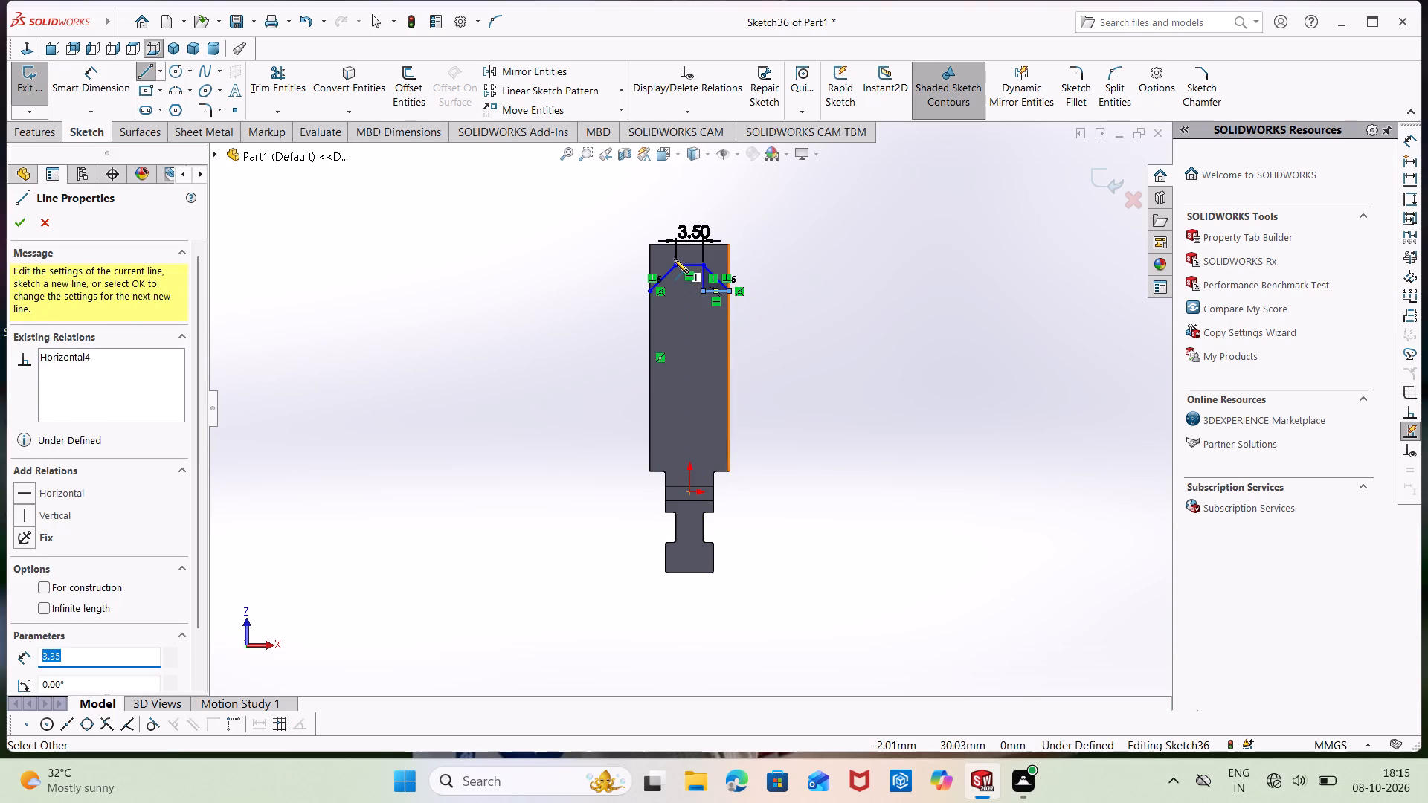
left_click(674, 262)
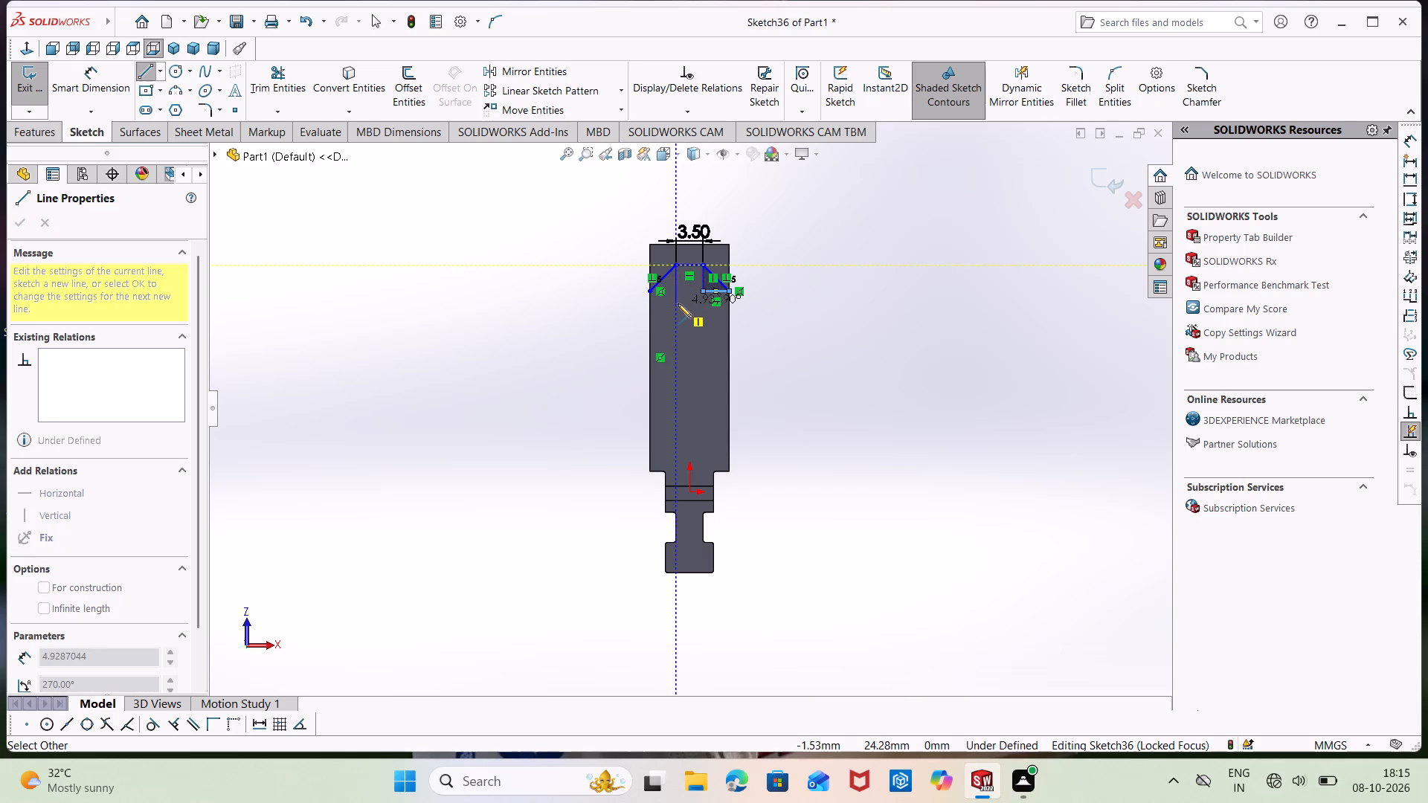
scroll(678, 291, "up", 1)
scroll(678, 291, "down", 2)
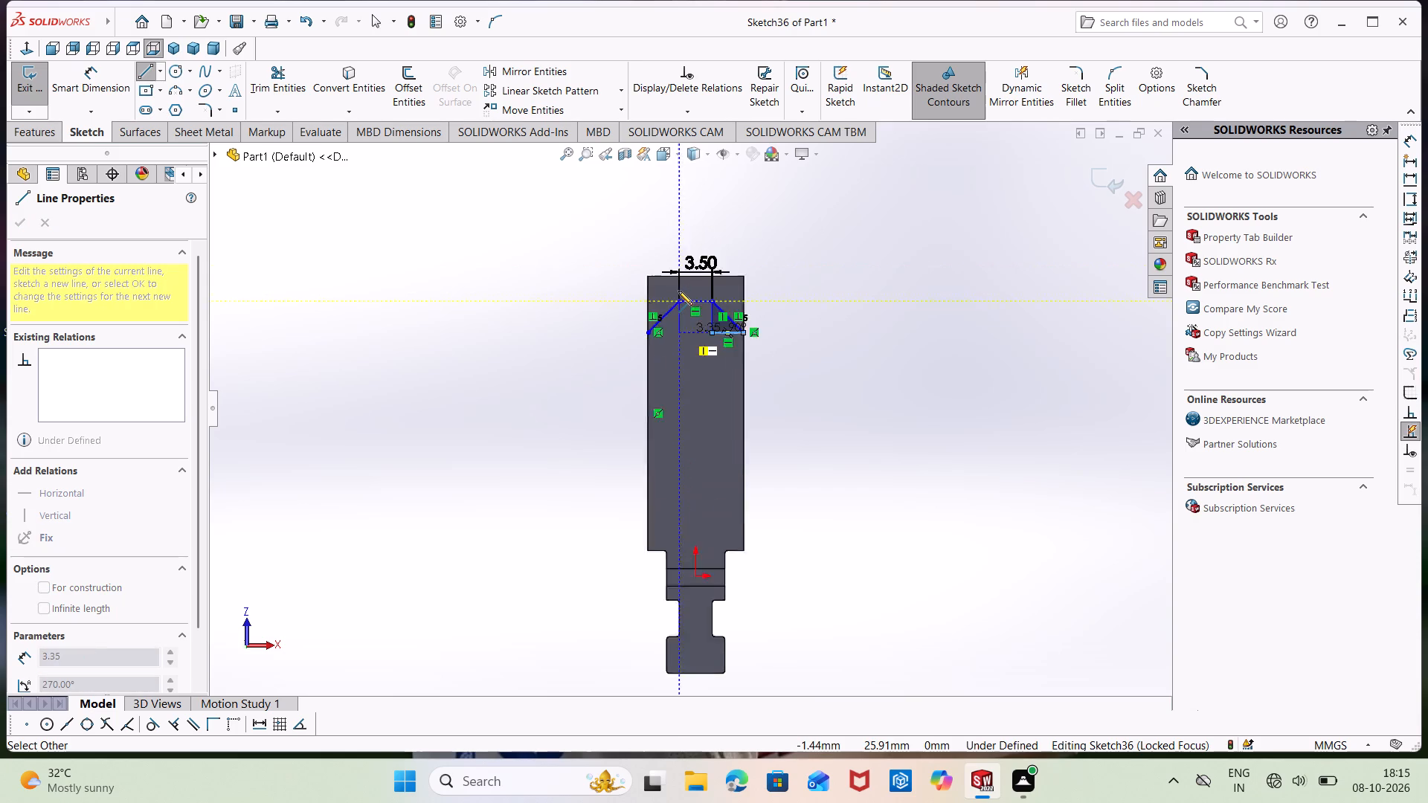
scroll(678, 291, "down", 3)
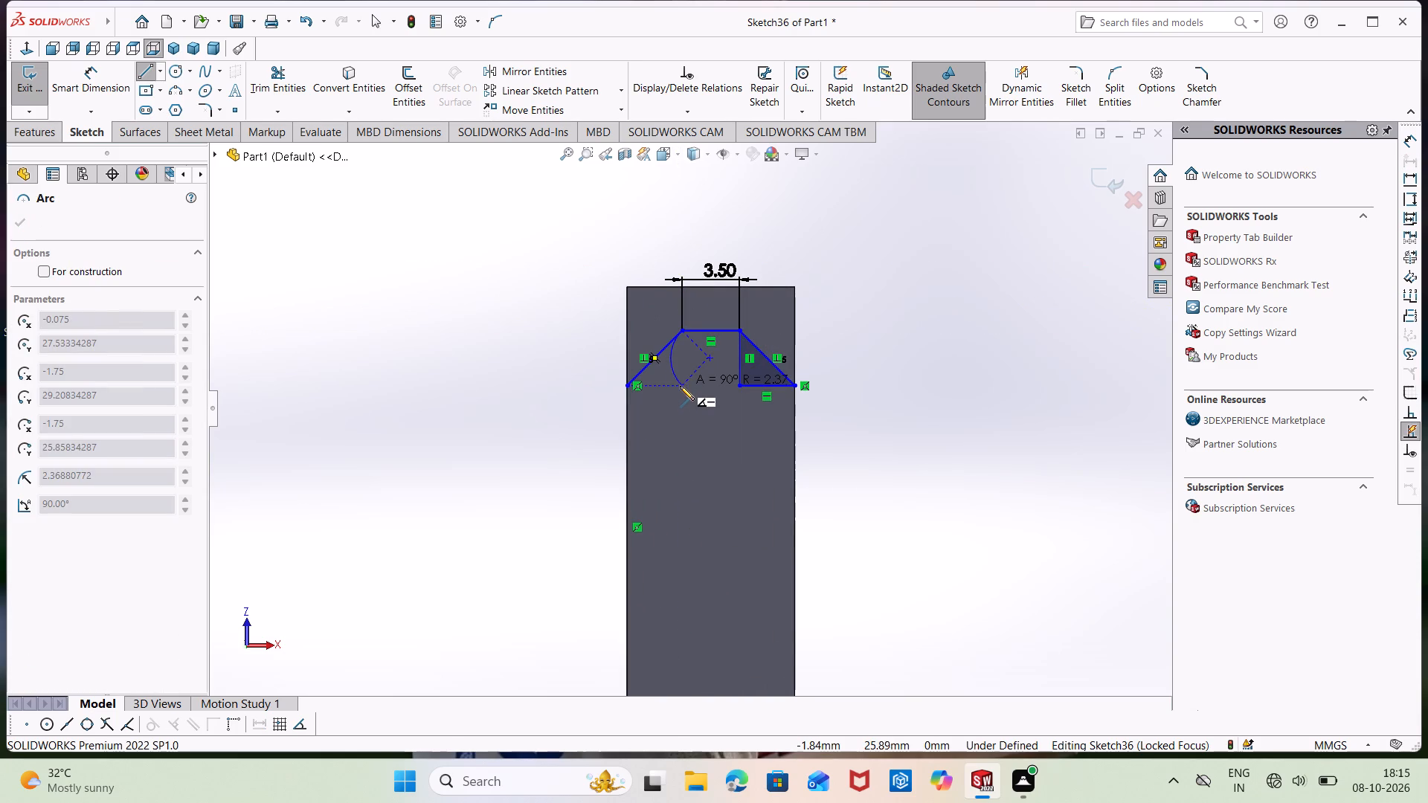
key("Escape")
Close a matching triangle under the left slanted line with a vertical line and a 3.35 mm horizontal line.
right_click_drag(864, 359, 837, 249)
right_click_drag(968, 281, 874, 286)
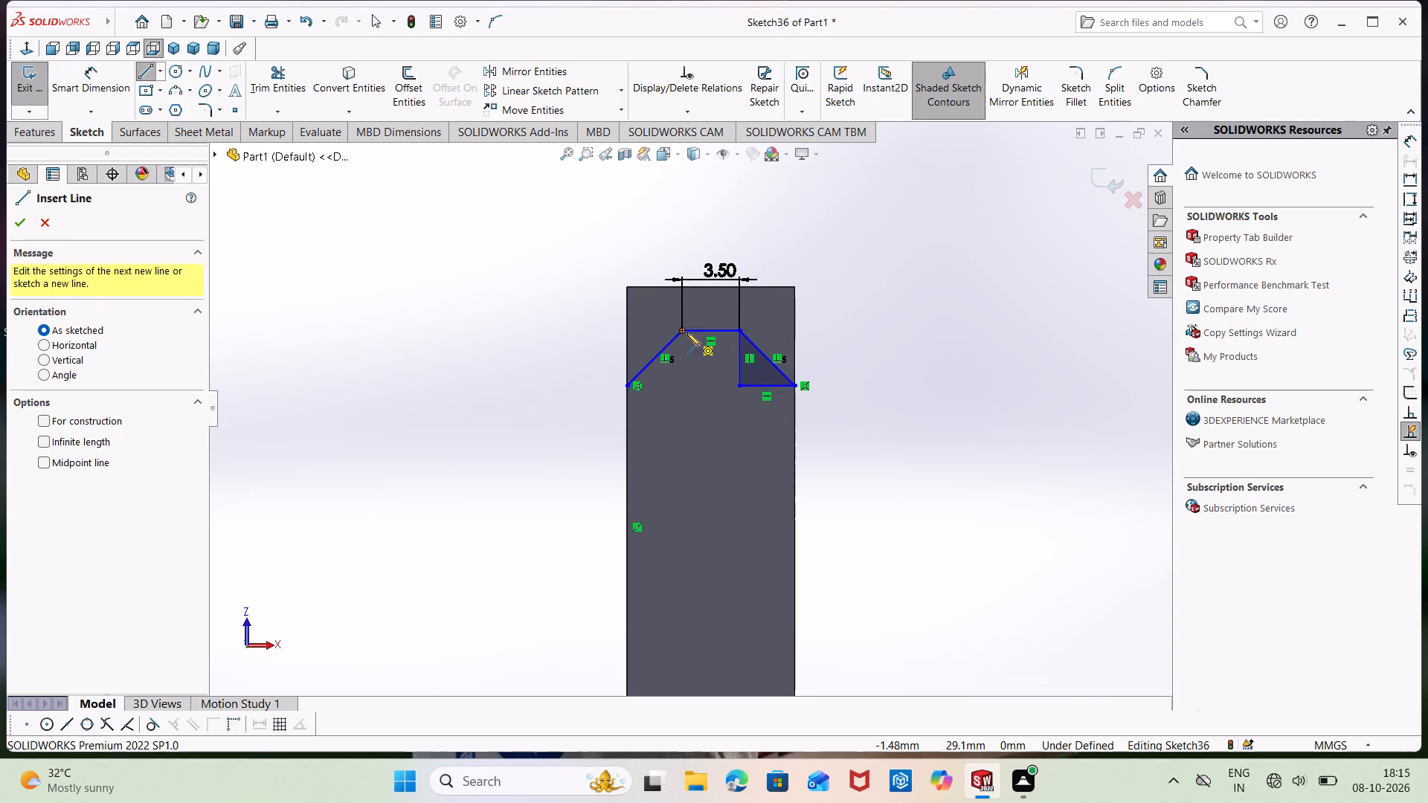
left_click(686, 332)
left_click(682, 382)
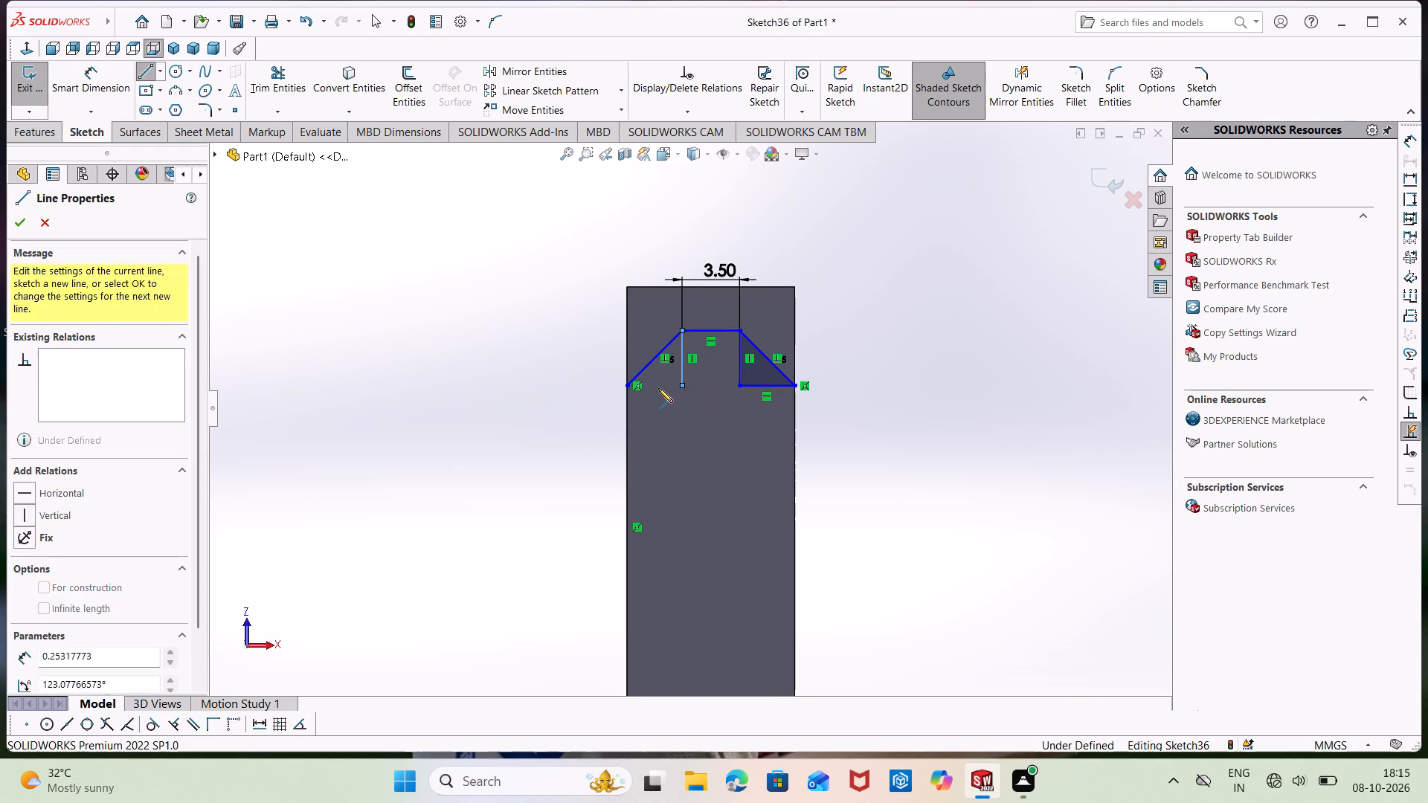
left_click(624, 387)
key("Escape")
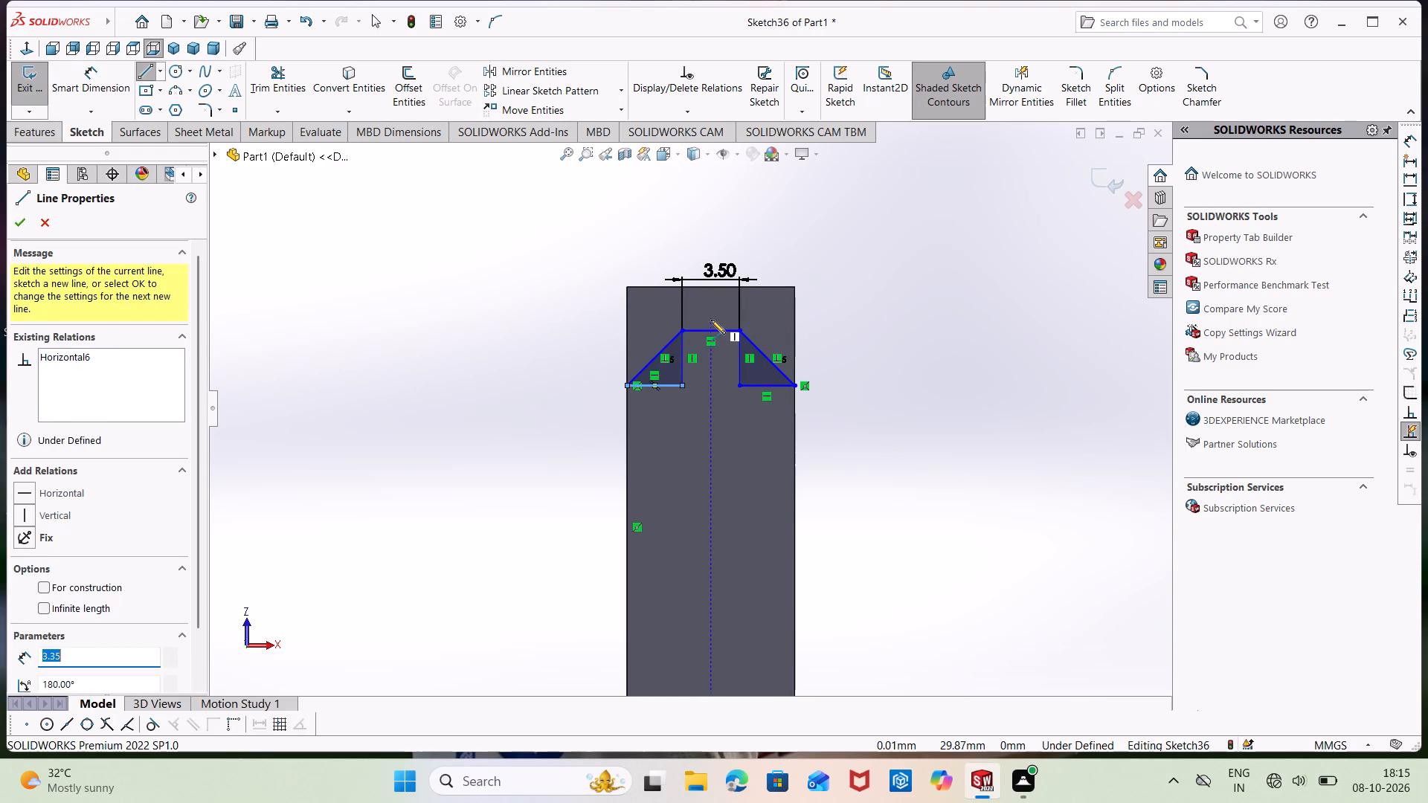
Delete the short horizontal top edge connecting the two triangles.
right_click(710, 332)
left_click(759, 436)
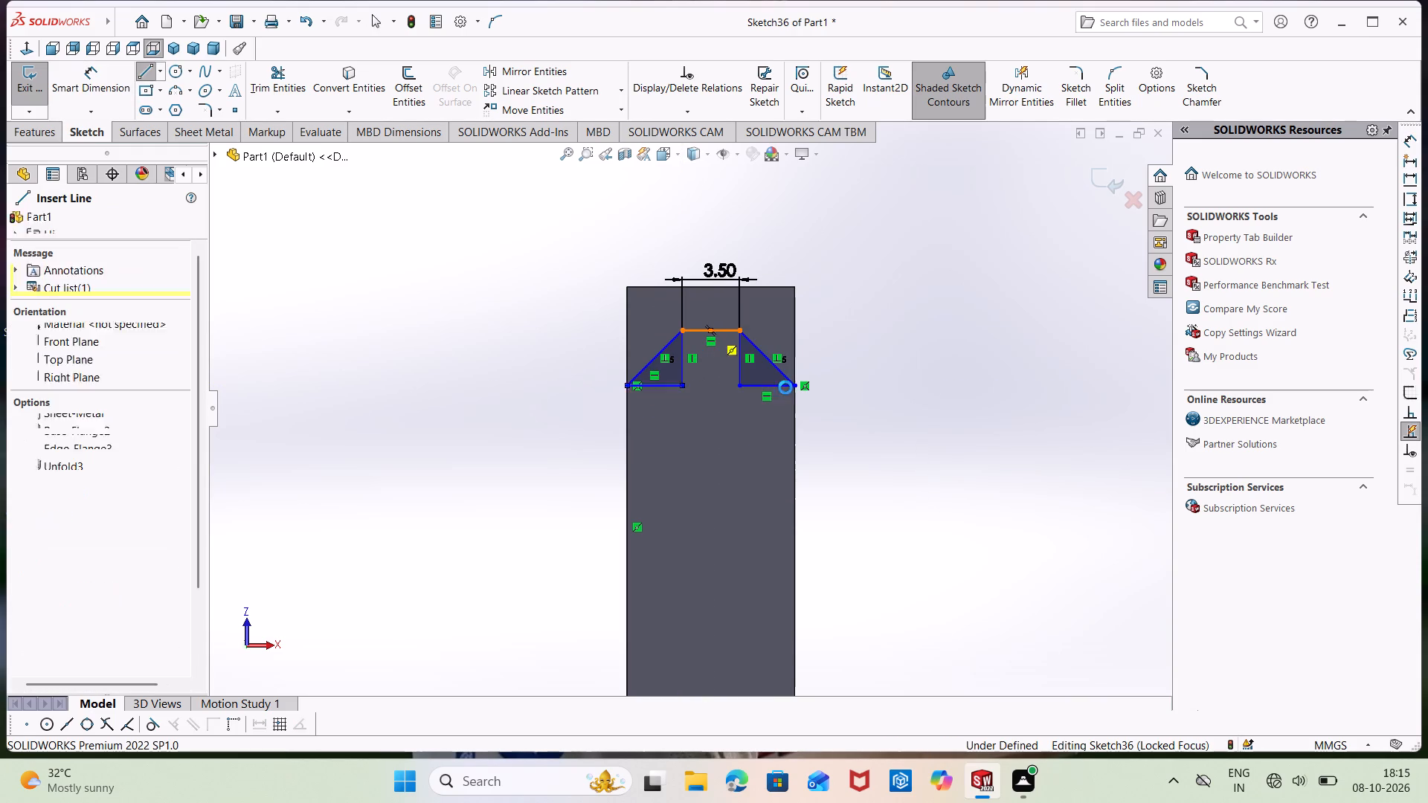
right_click(724, 330)
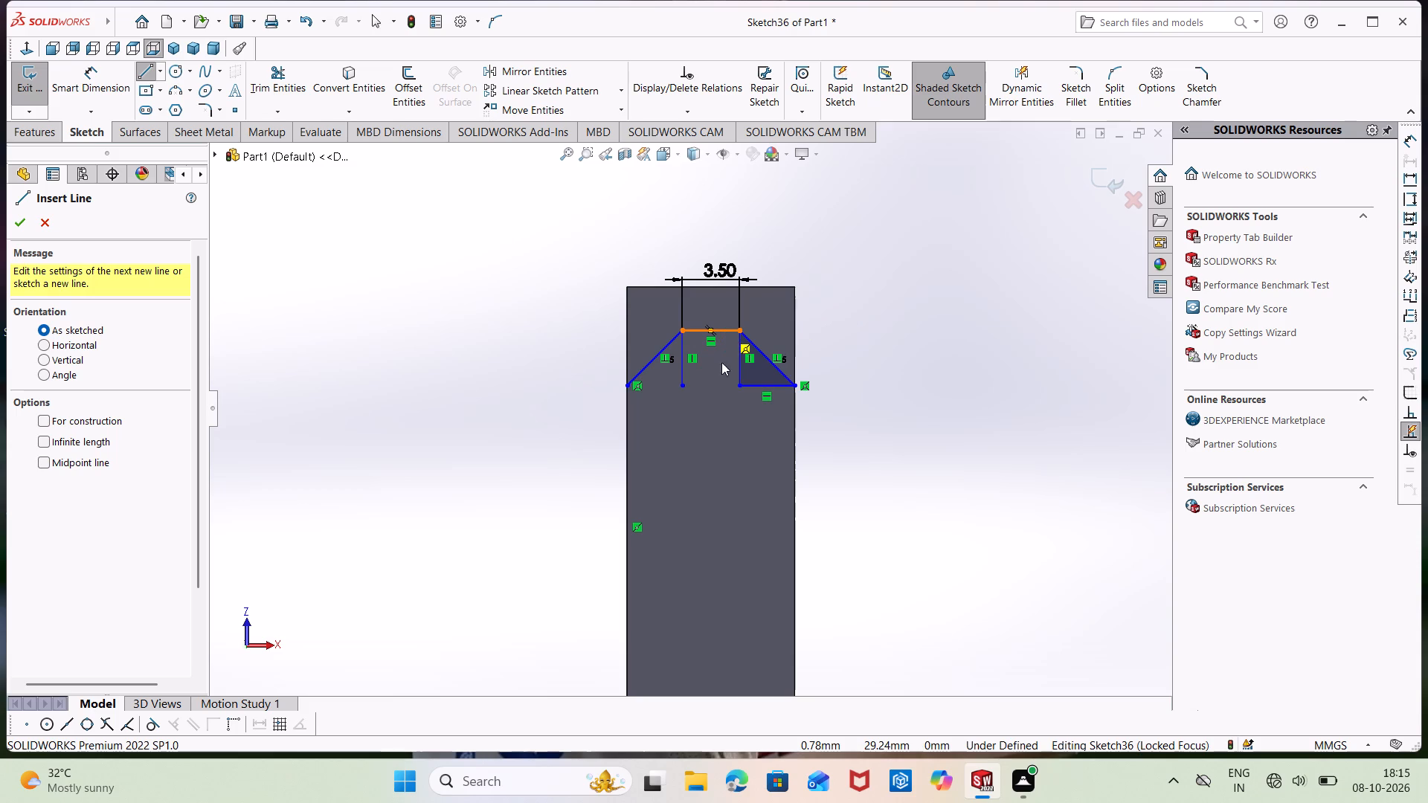
key("Escape")
key("Escape")
right_click(731, 329)
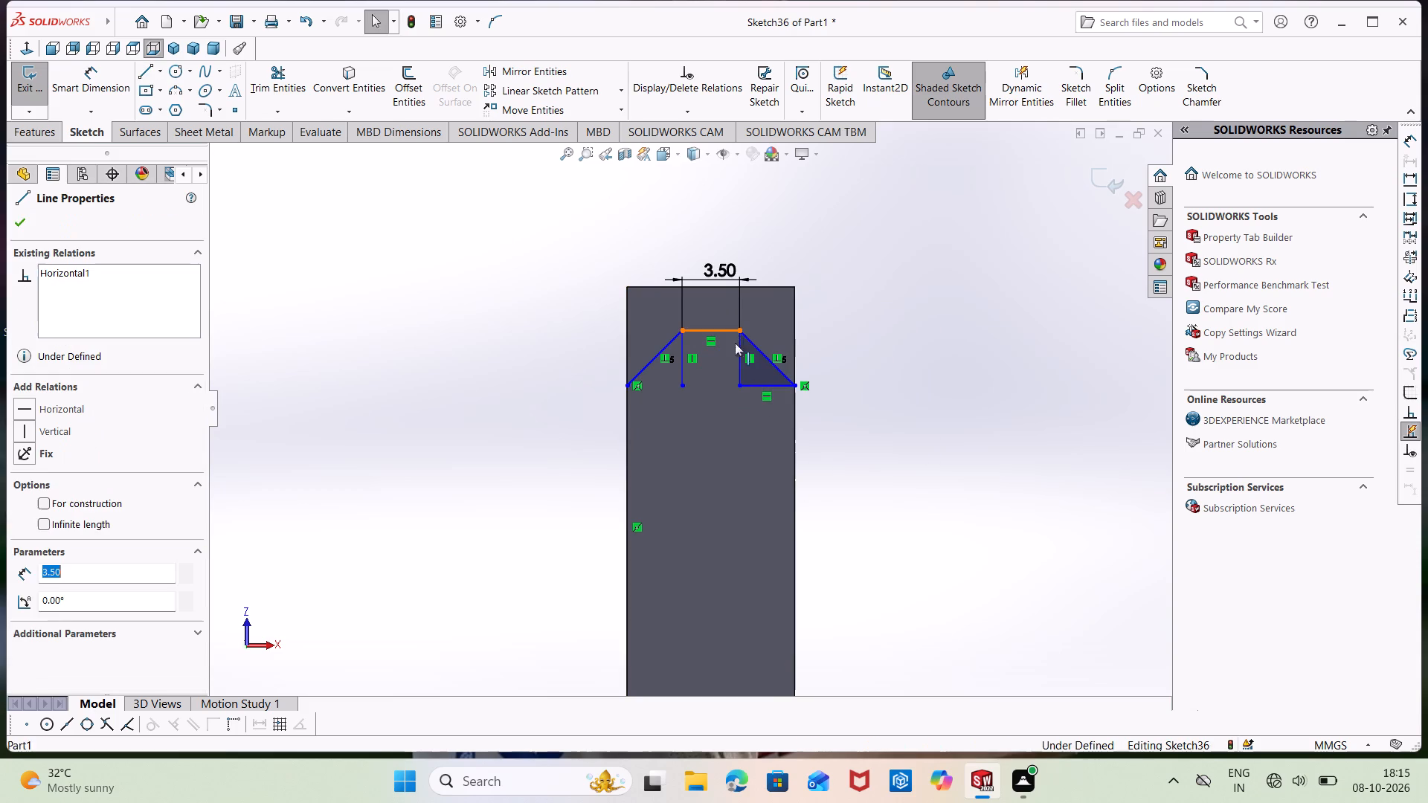
left_click(779, 548)
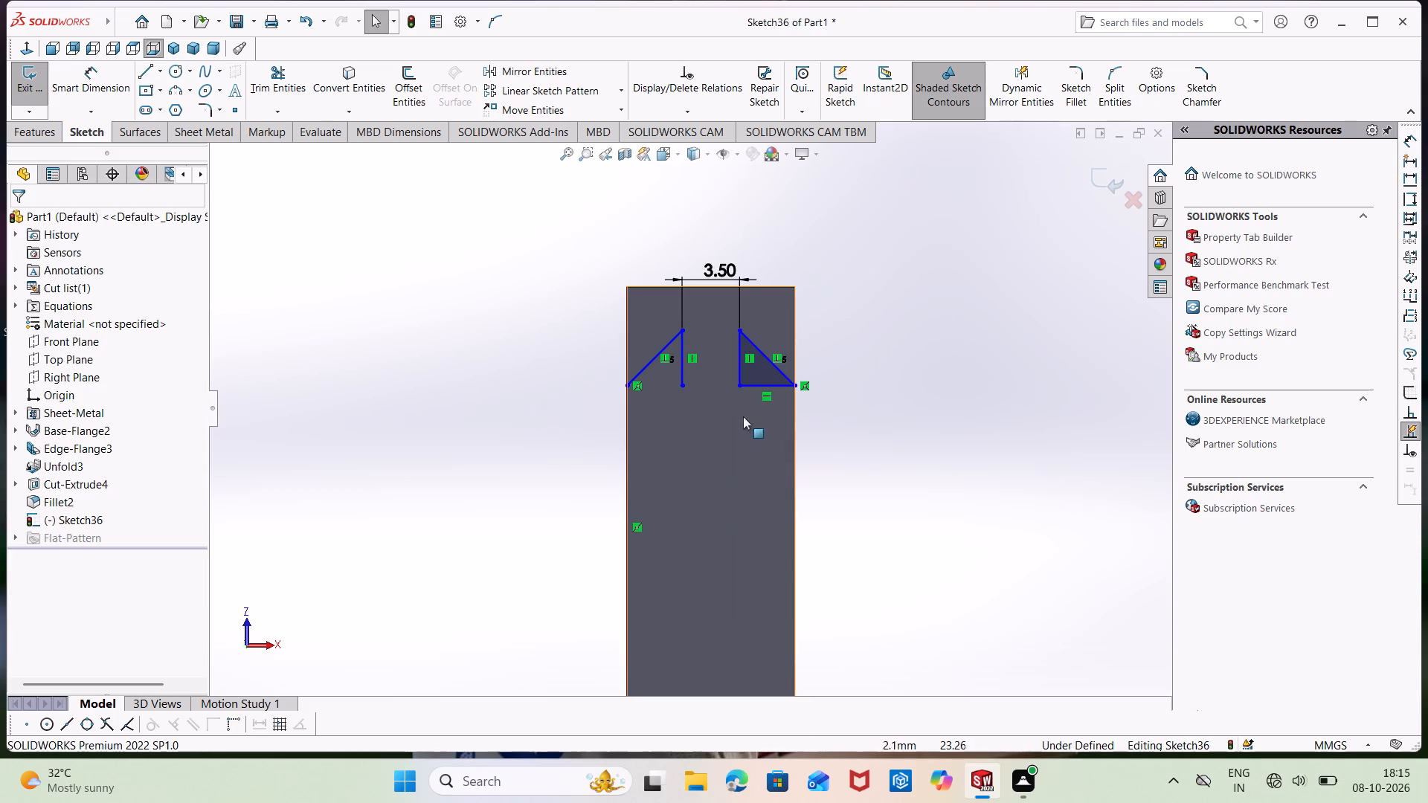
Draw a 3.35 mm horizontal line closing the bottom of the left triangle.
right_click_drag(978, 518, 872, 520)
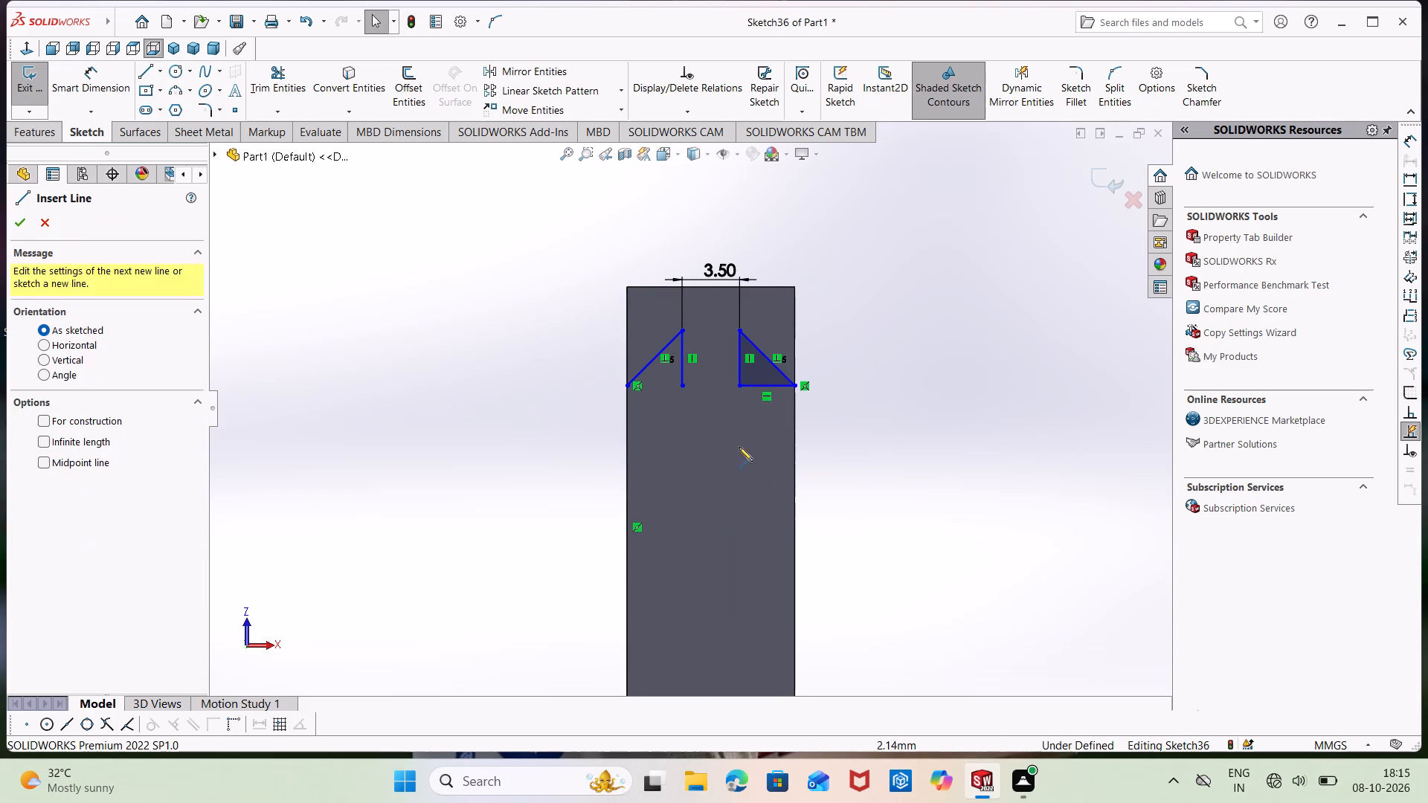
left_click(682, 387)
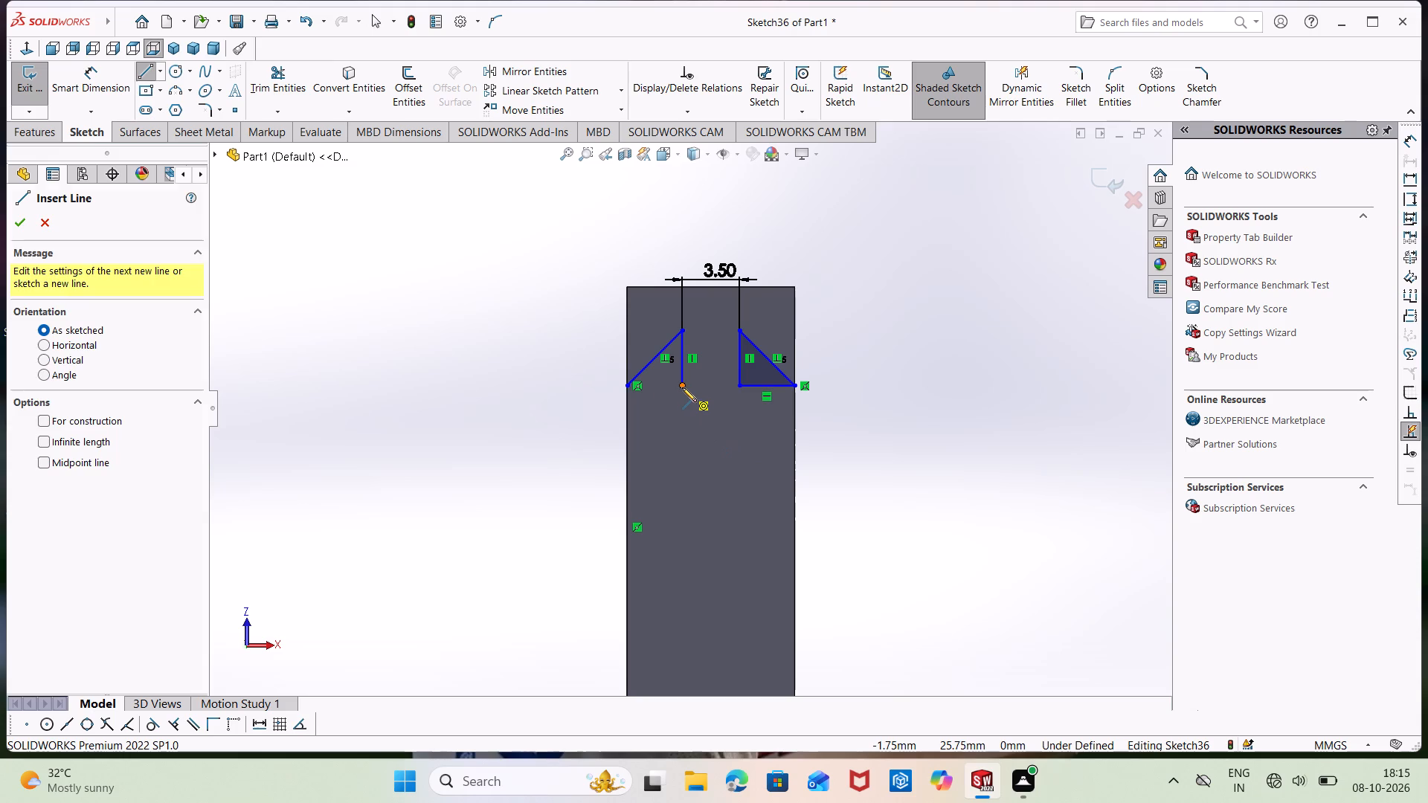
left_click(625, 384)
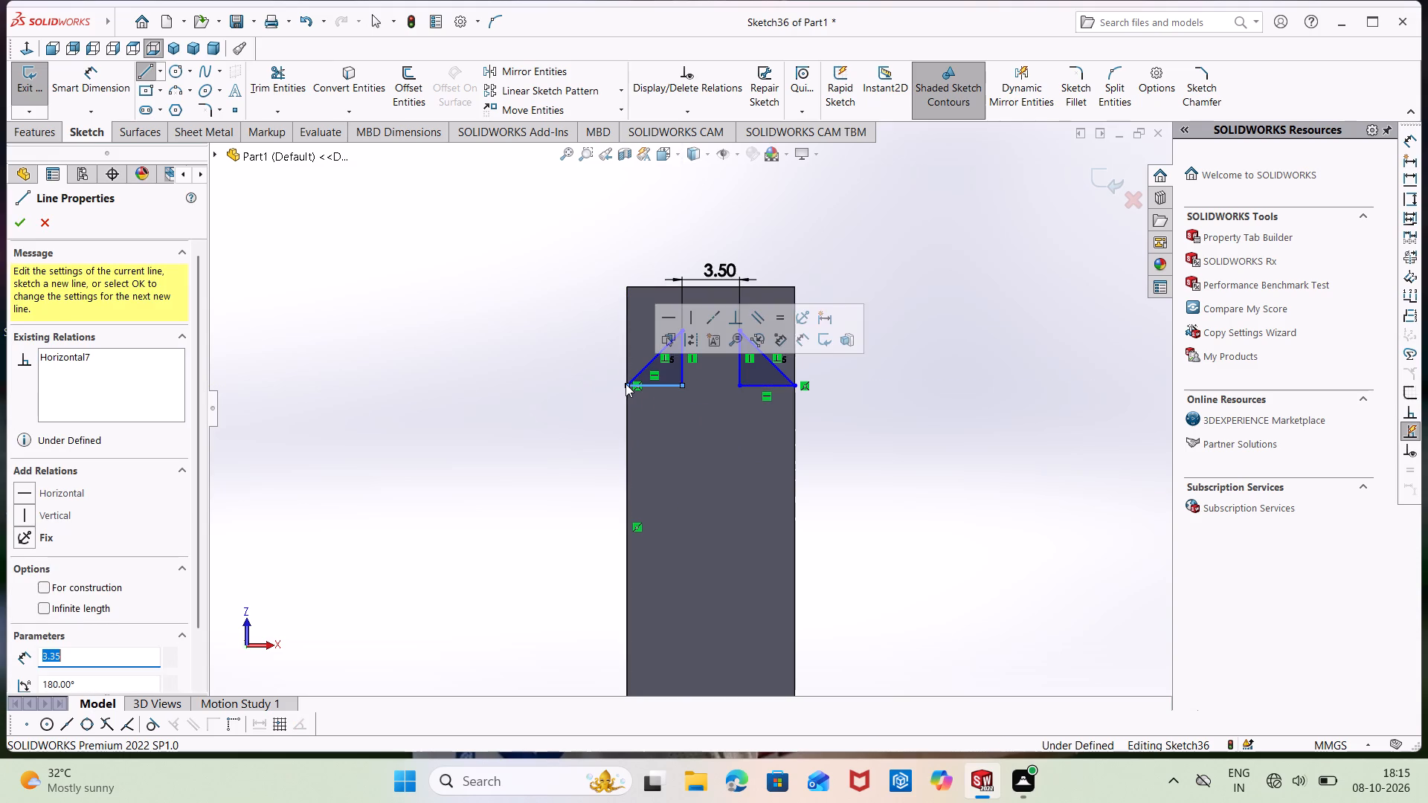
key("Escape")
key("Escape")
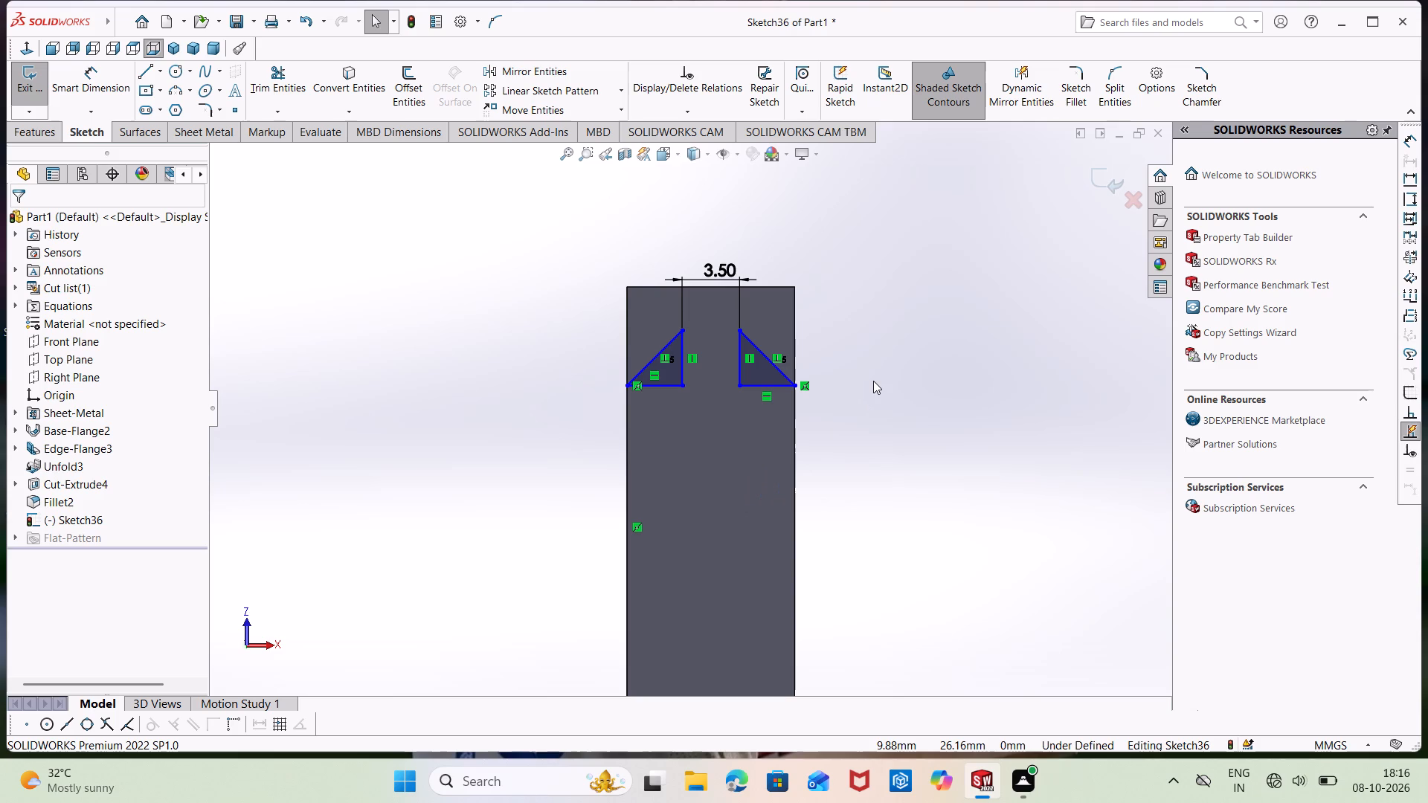
Delete both triangles from the sketch together with the associated 3.50 mm dimension.
right_click(750, 372)
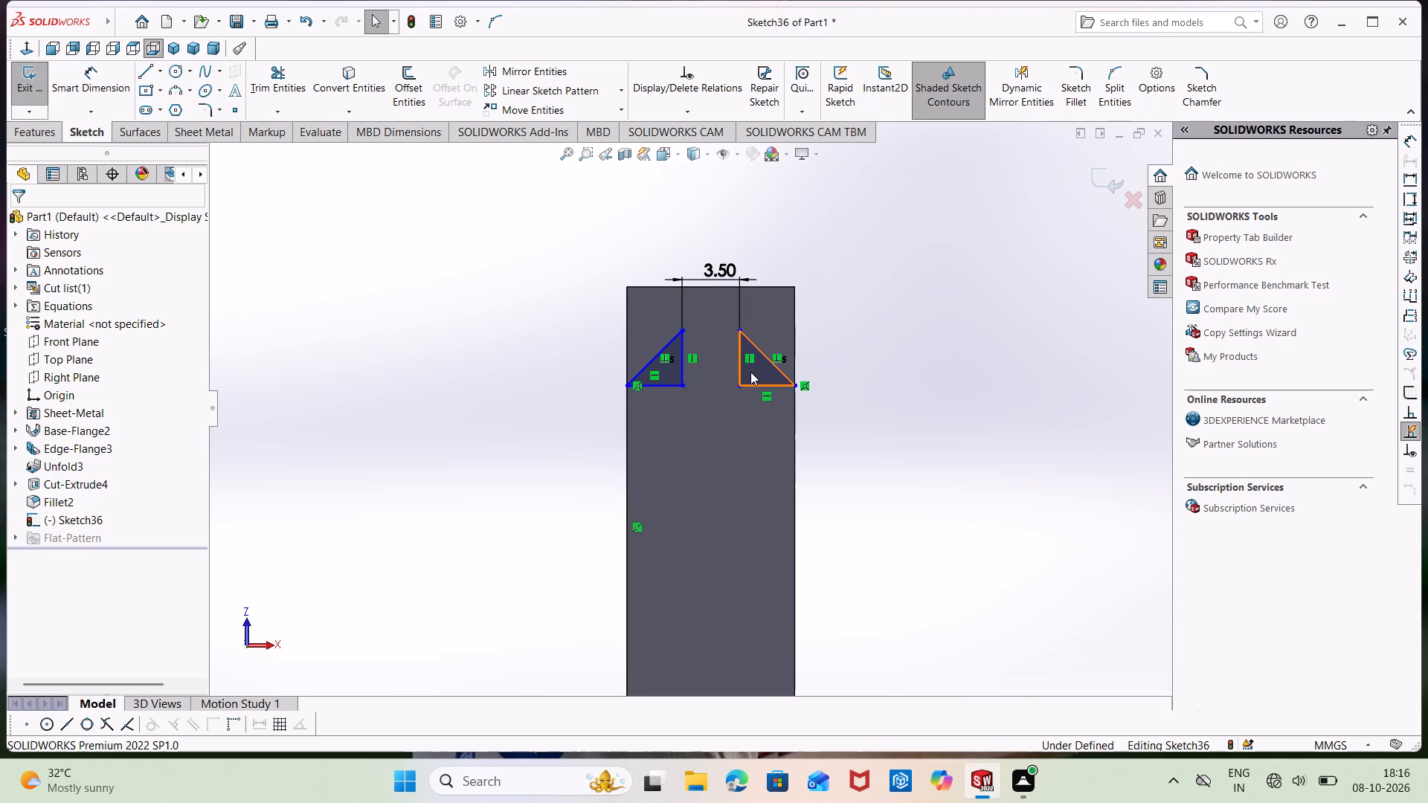
left_click(805, 575)
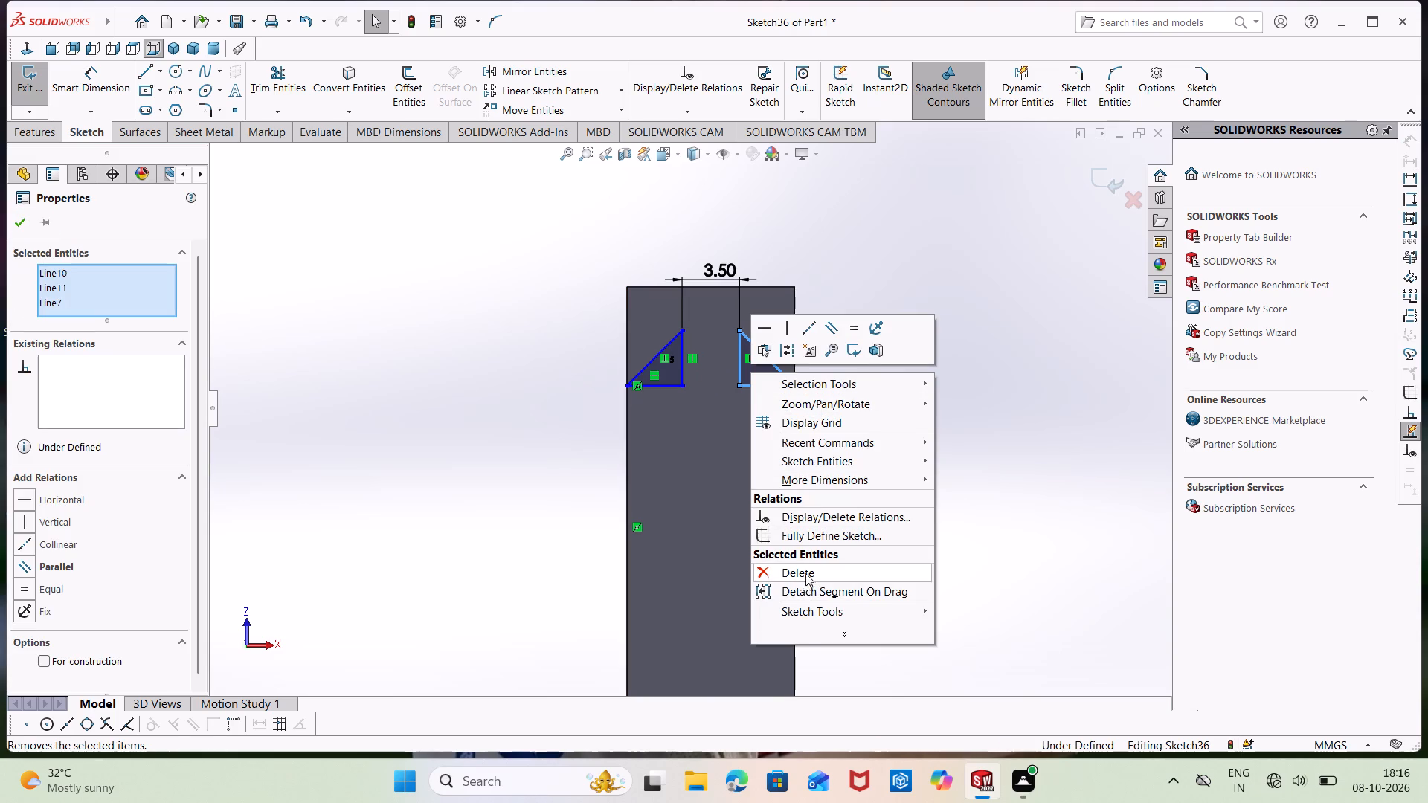
left_click(606, 375)
left_click(620, 387)
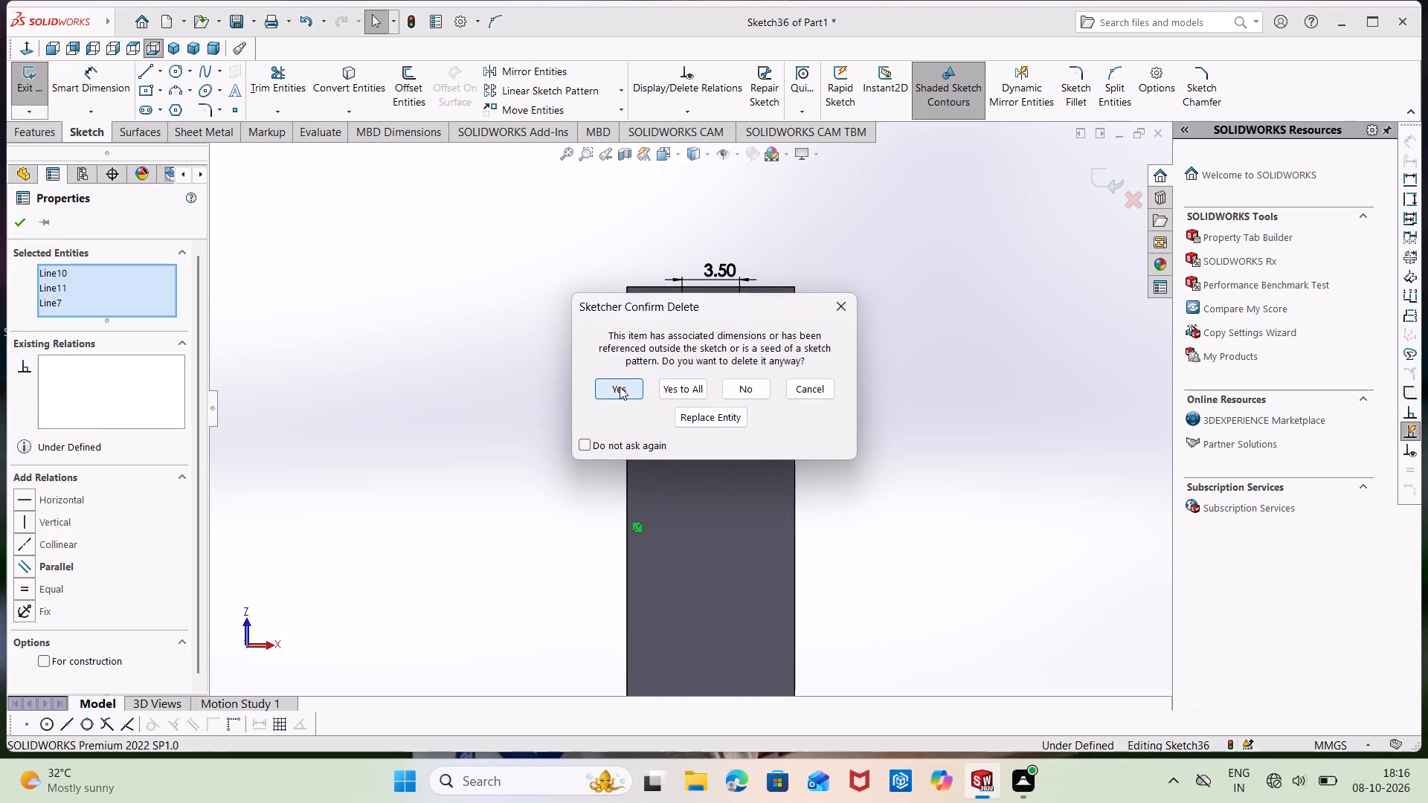
right_click(664, 361)
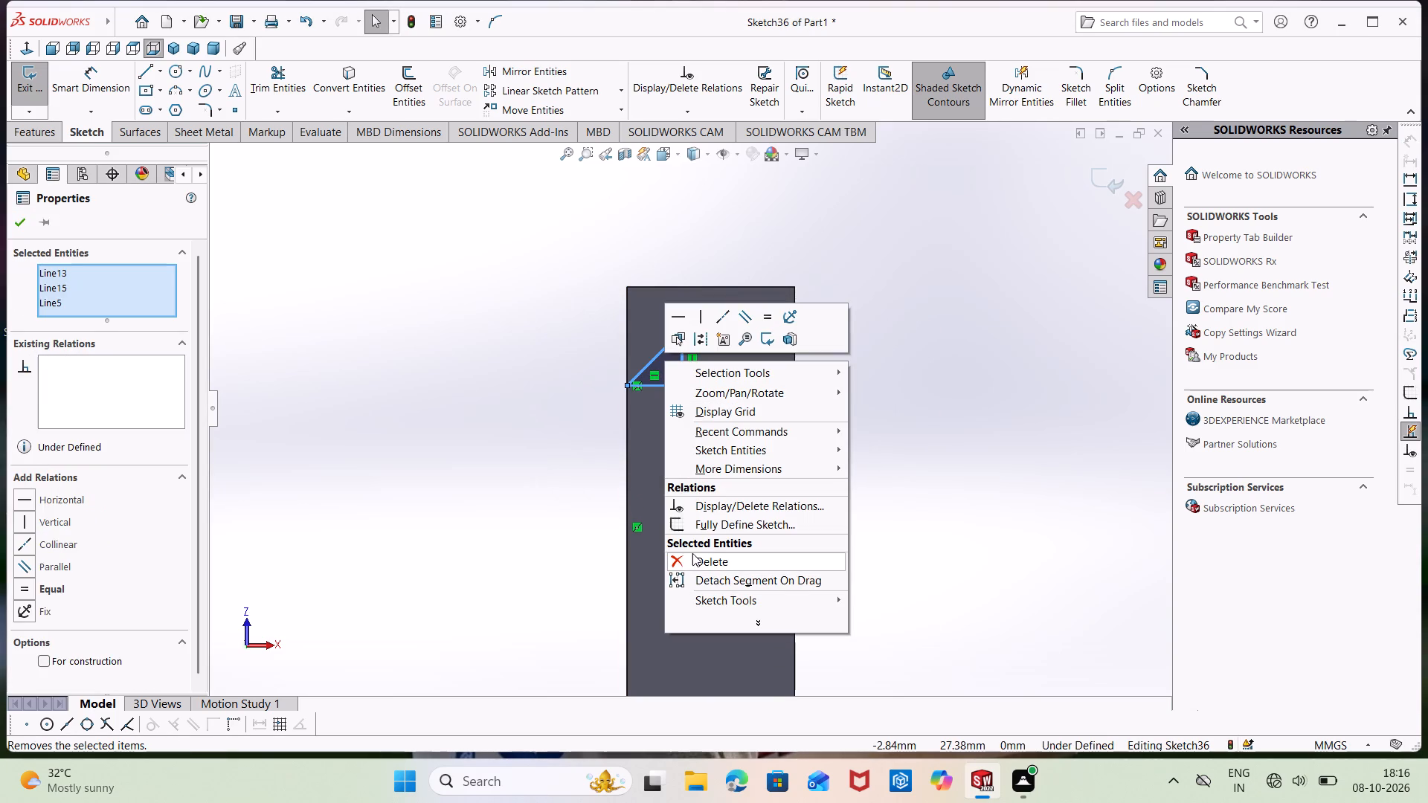
left_click(695, 549)
left_click(702, 554)
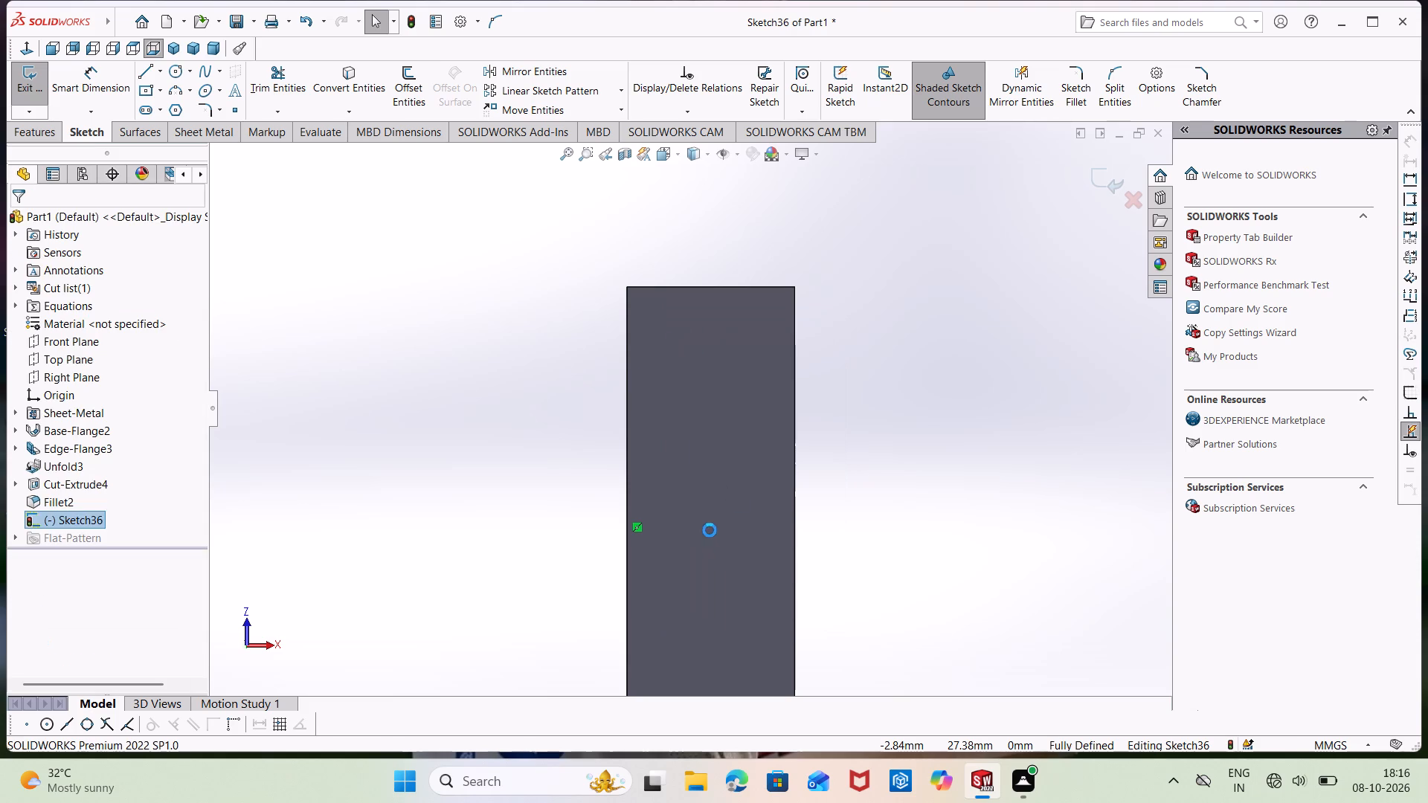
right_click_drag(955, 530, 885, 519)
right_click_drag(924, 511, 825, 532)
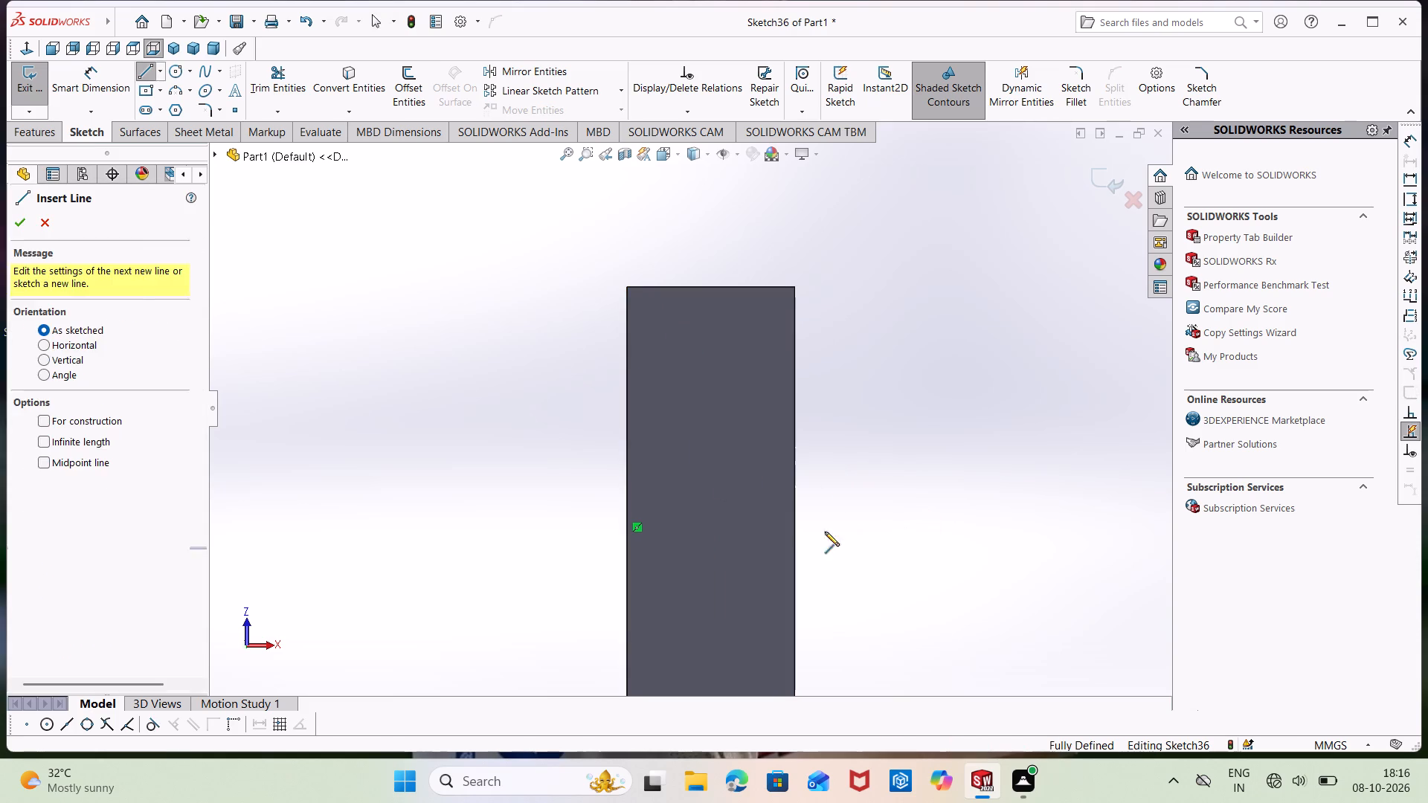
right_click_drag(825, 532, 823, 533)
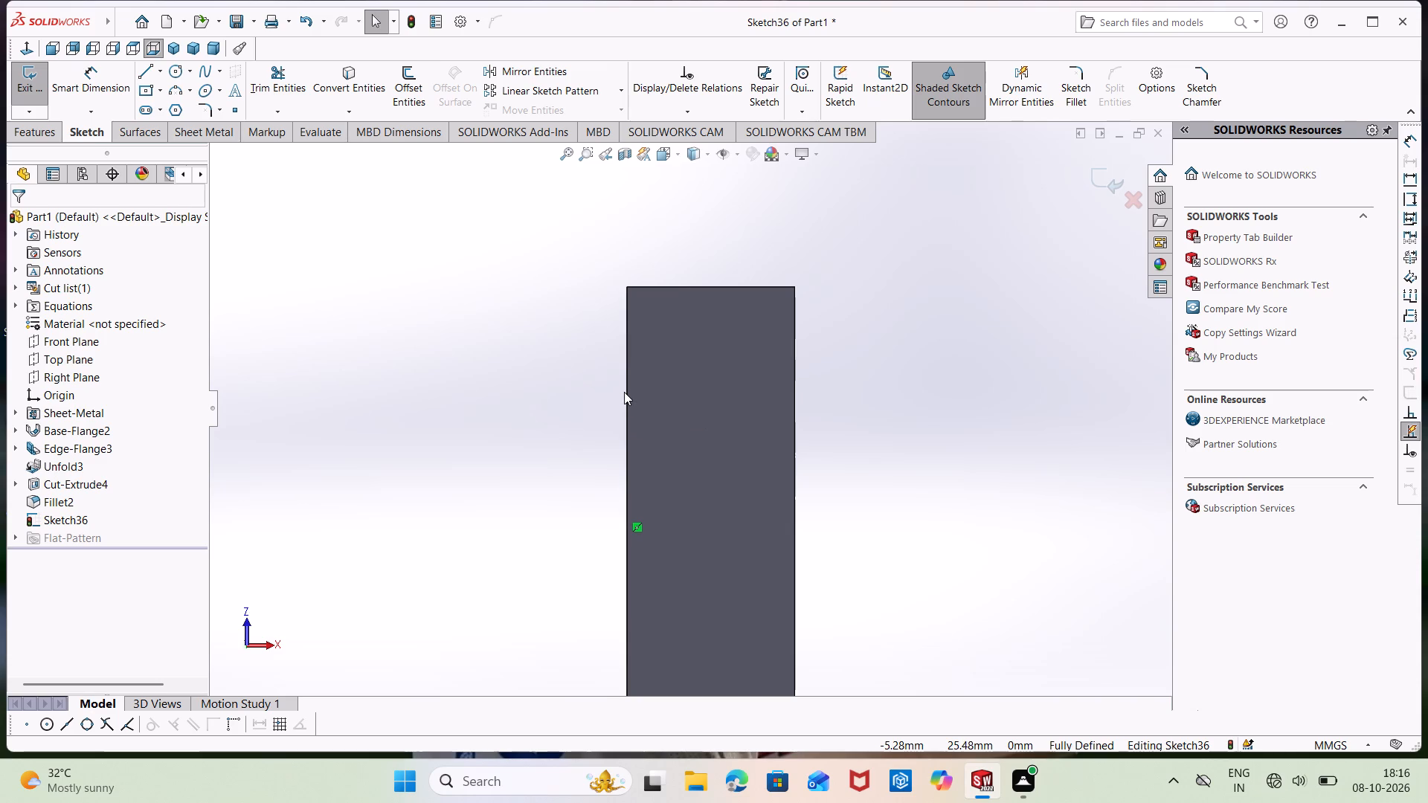
Delete the leftover sketch relation beside the wide flange's left edge.
scroll(752, 368, "down", 2)
scroll(753, 368, "up", 3)
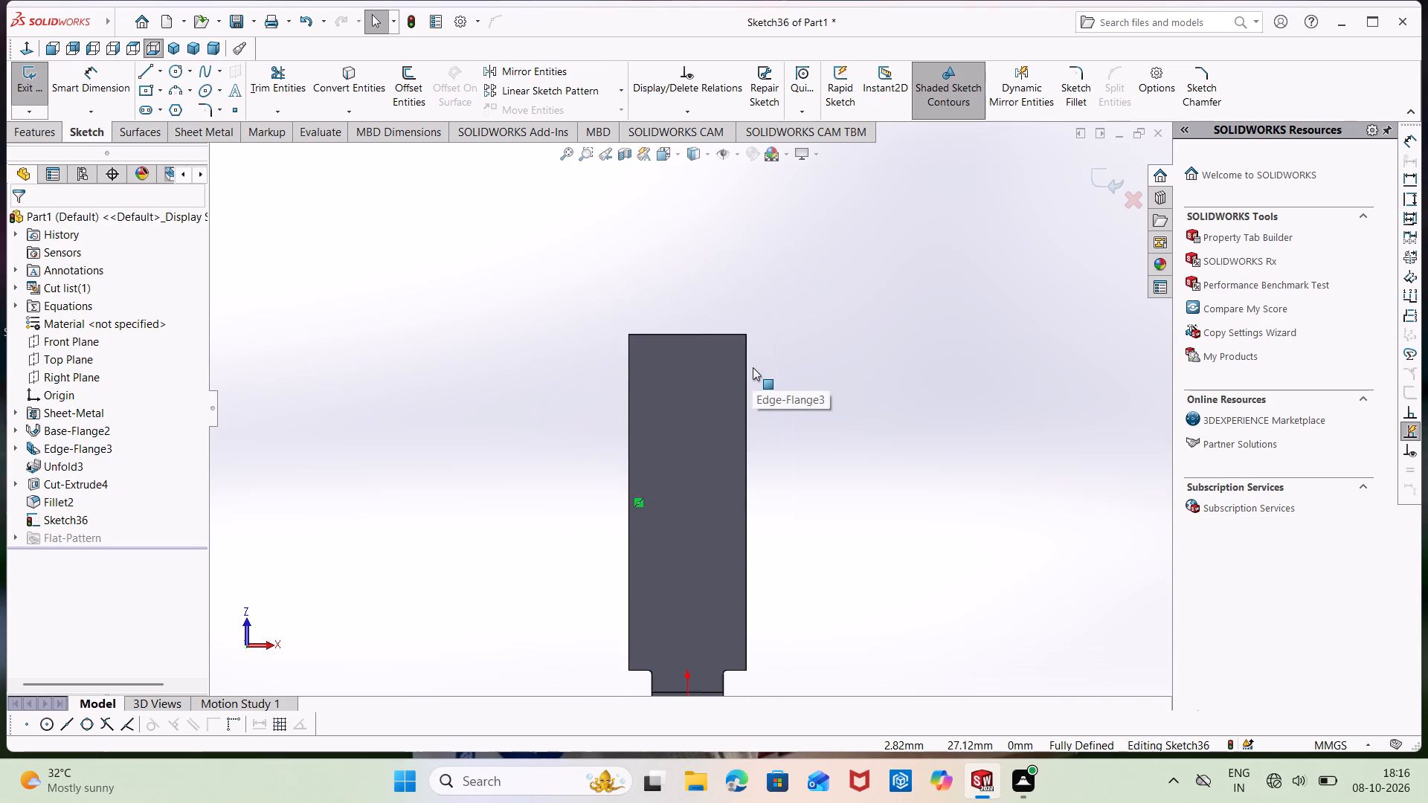
scroll(753, 367, "up", 3)
key("Escape")
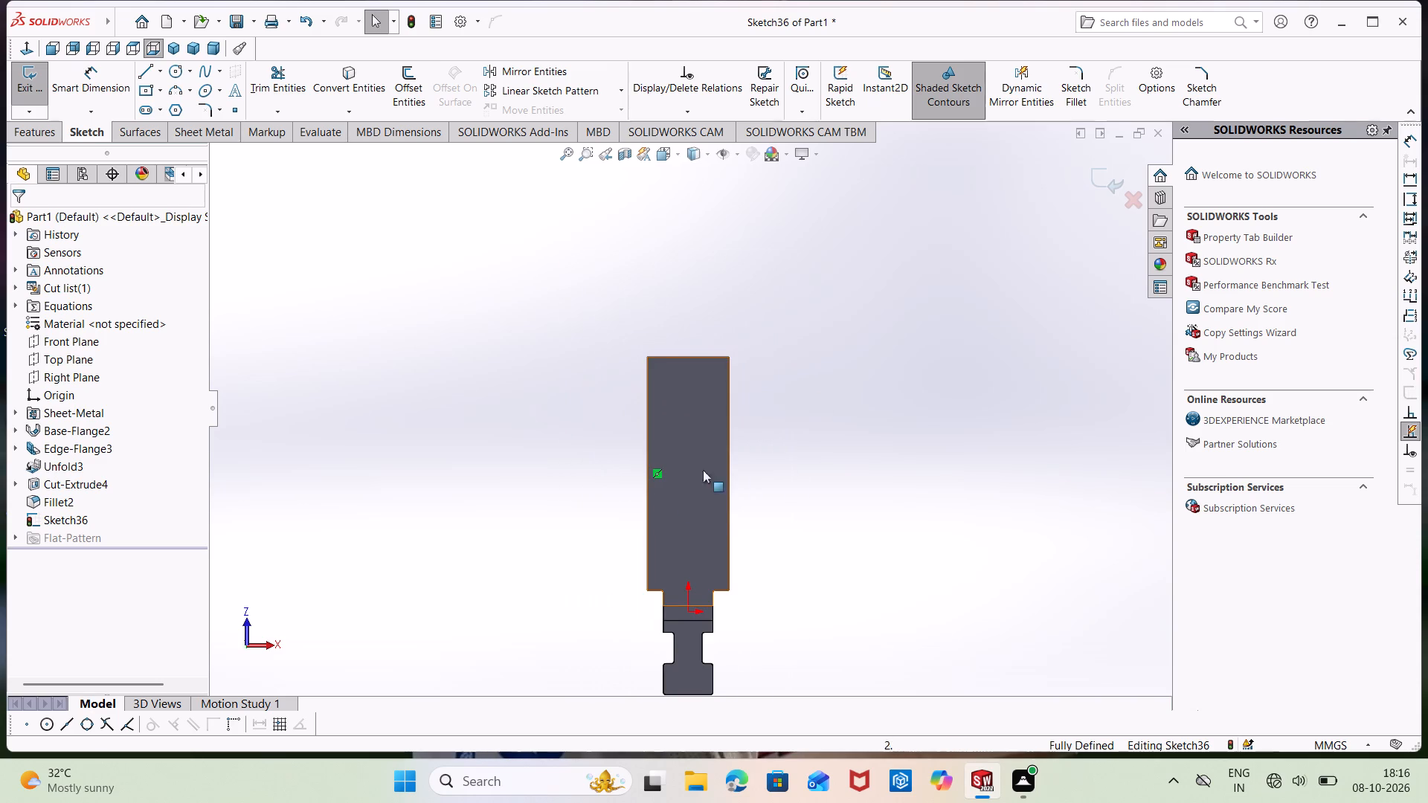
right_click(658, 474)
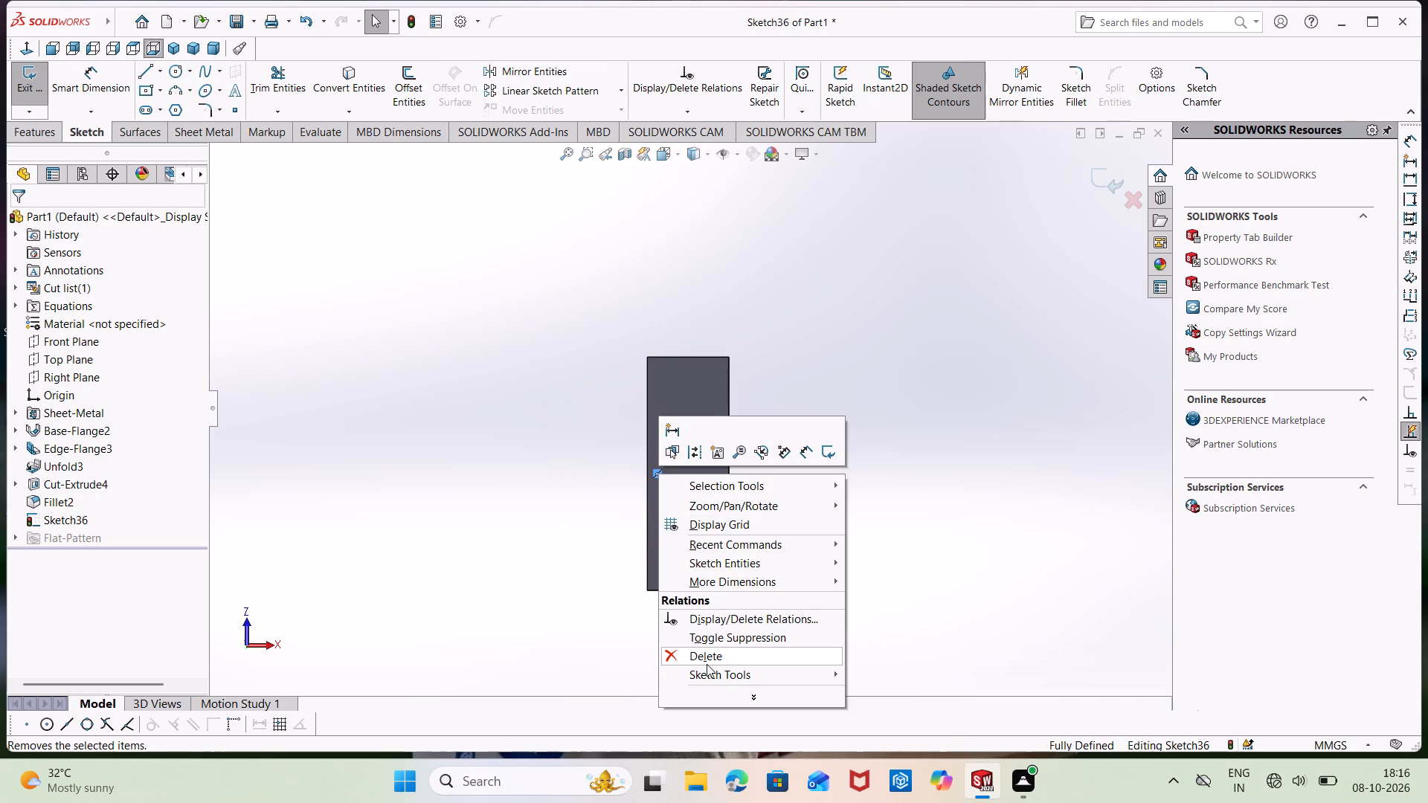
left_click(707, 664)
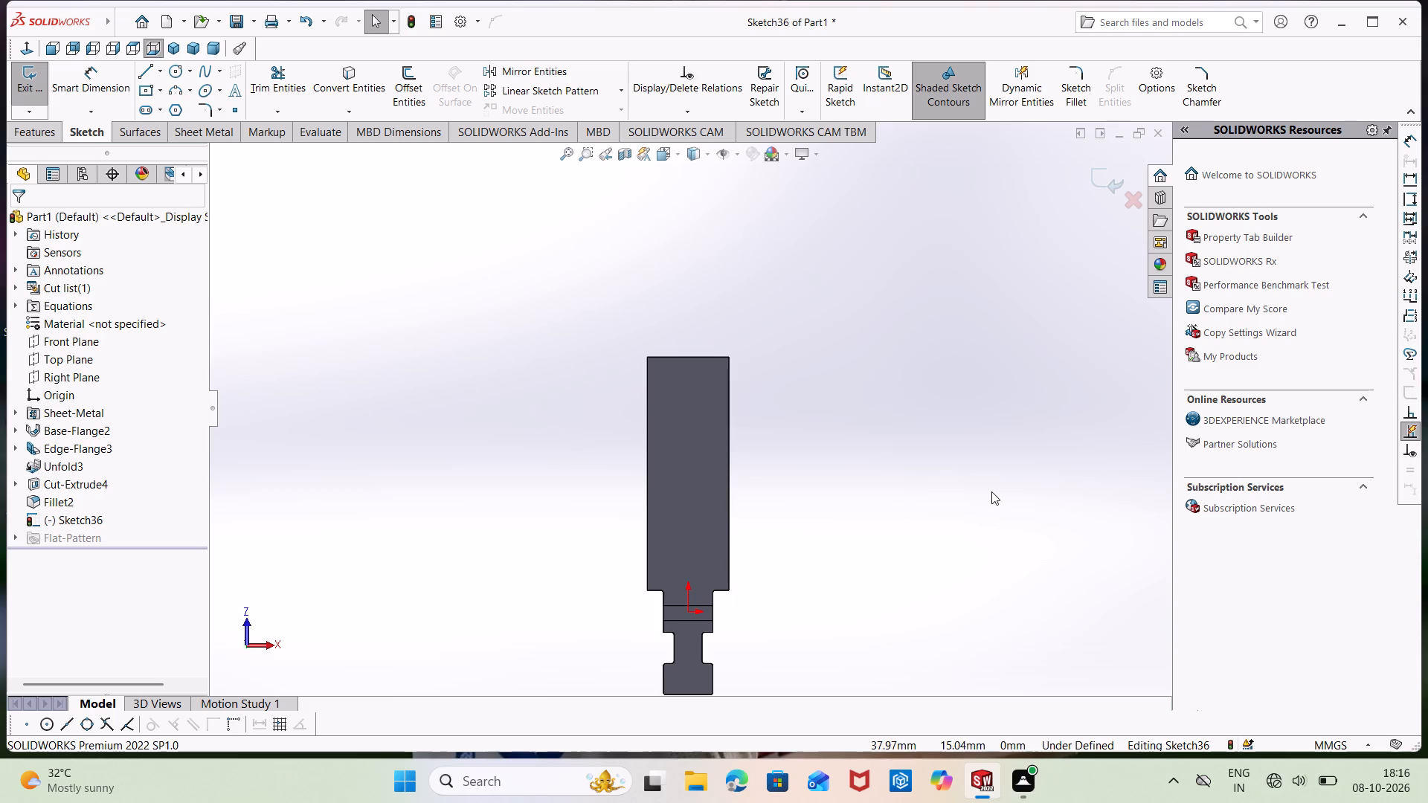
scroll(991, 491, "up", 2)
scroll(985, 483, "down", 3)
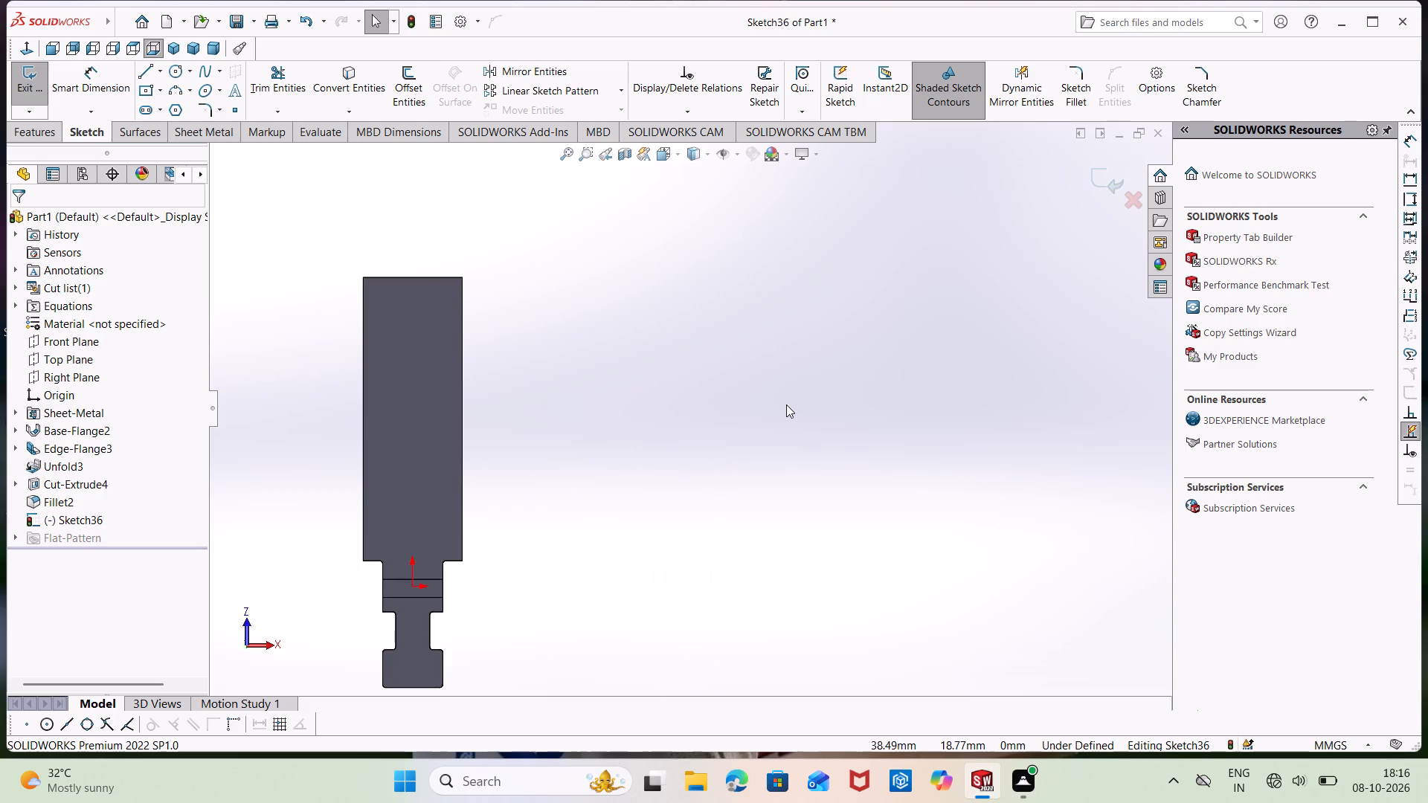
Sketch a closed right triangle on the wide flange's left edge near its top, about 5.1 mm wide and 4.3 mm high.
key("f")
scroll(781, 399, "up", 2)
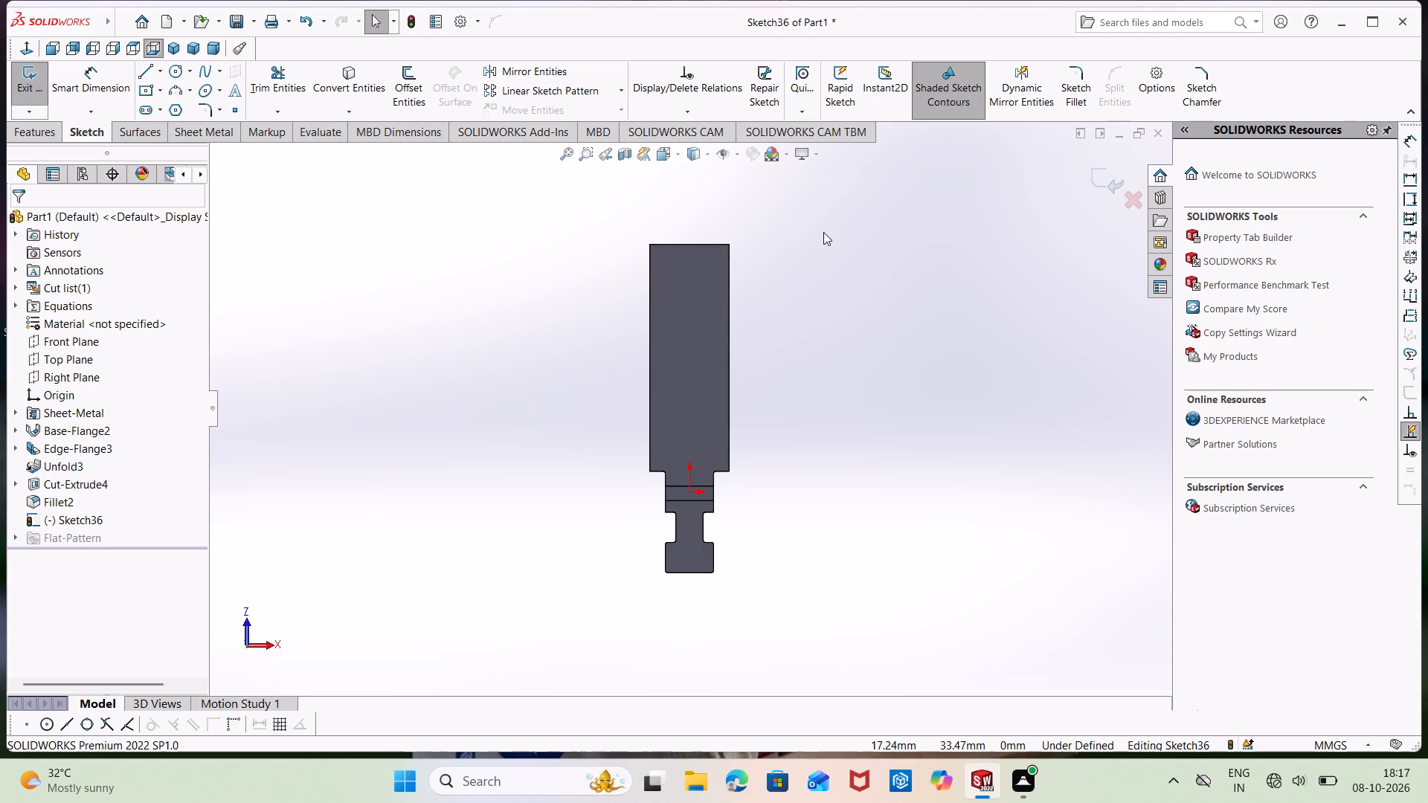
right_click_drag(793, 332, 811, 245)
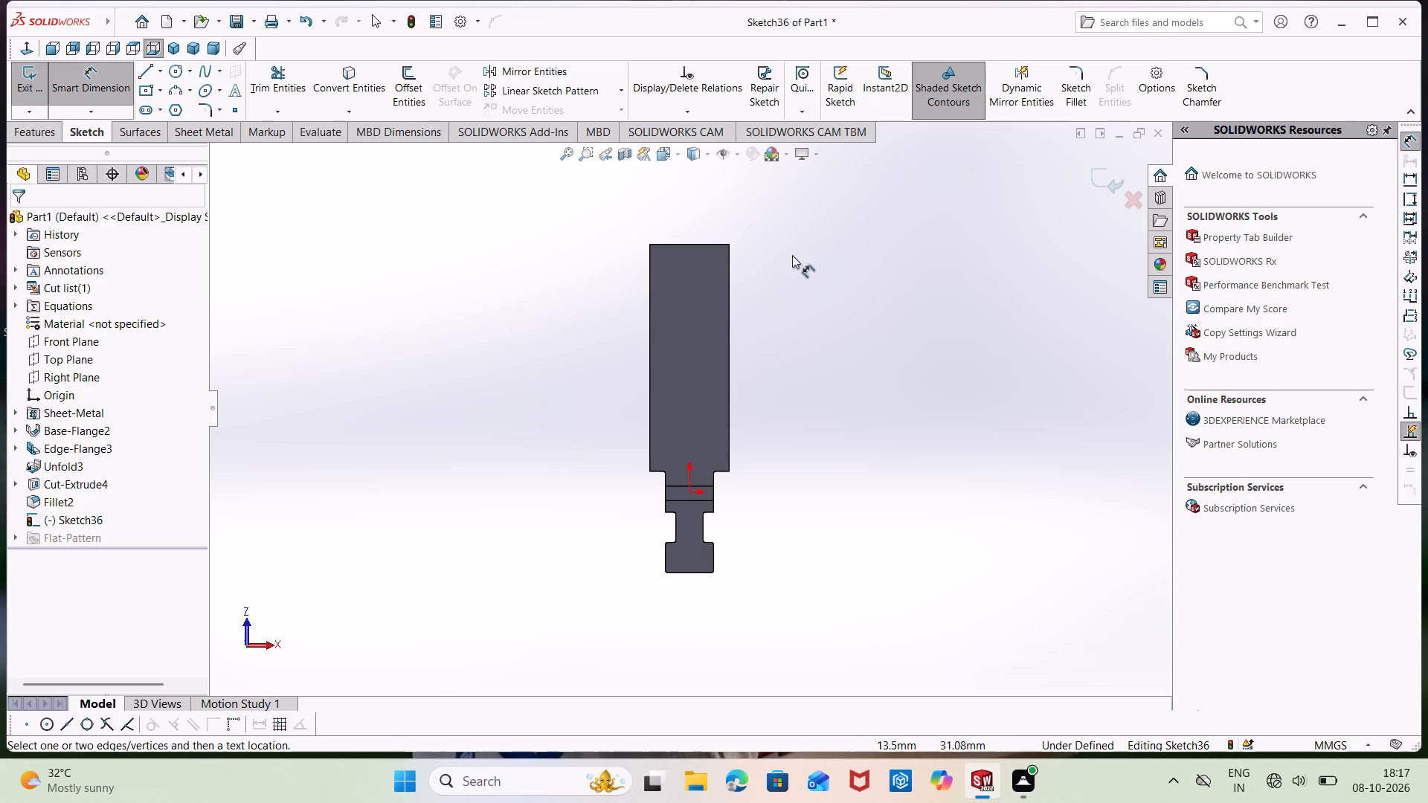
right_click_drag(872, 331, 777, 351)
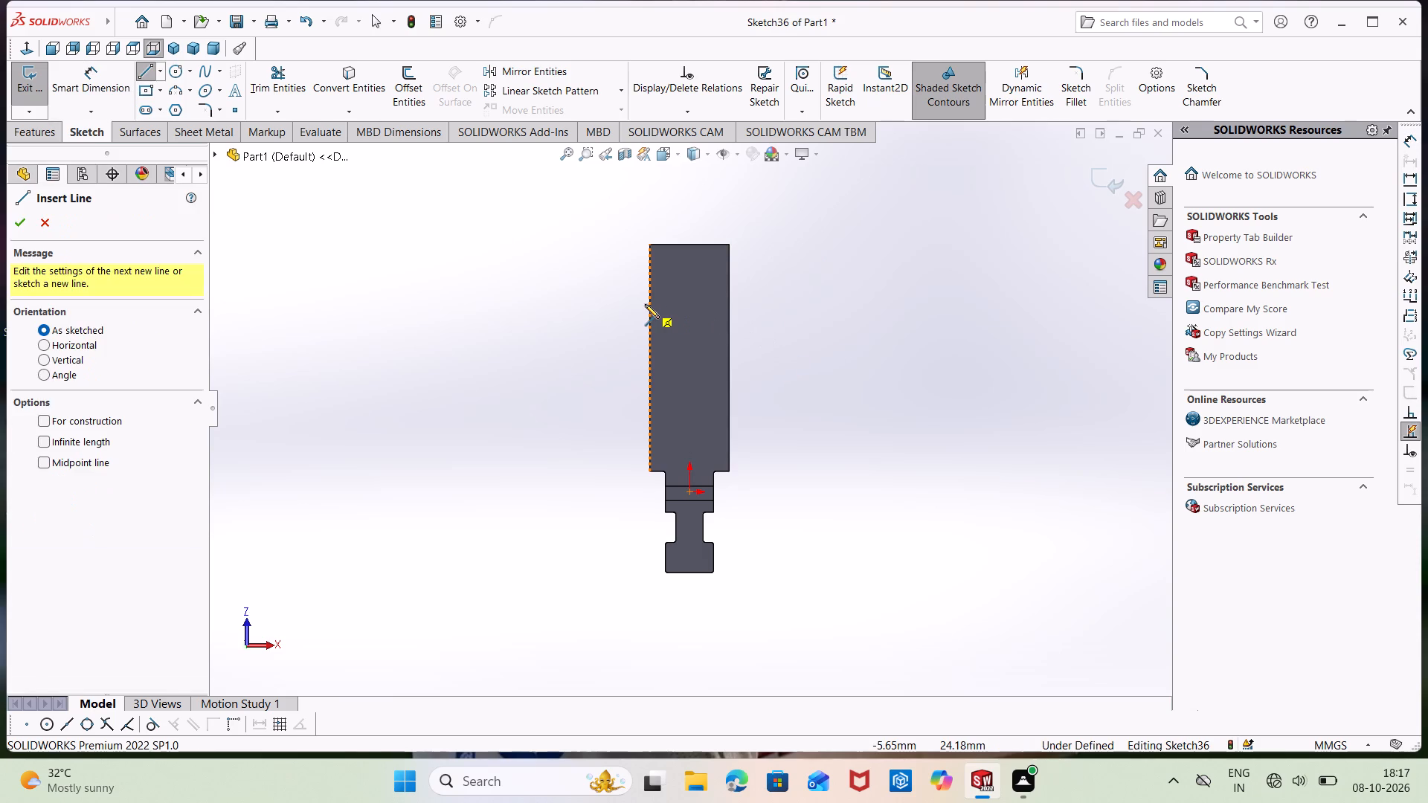
left_click(649, 304)
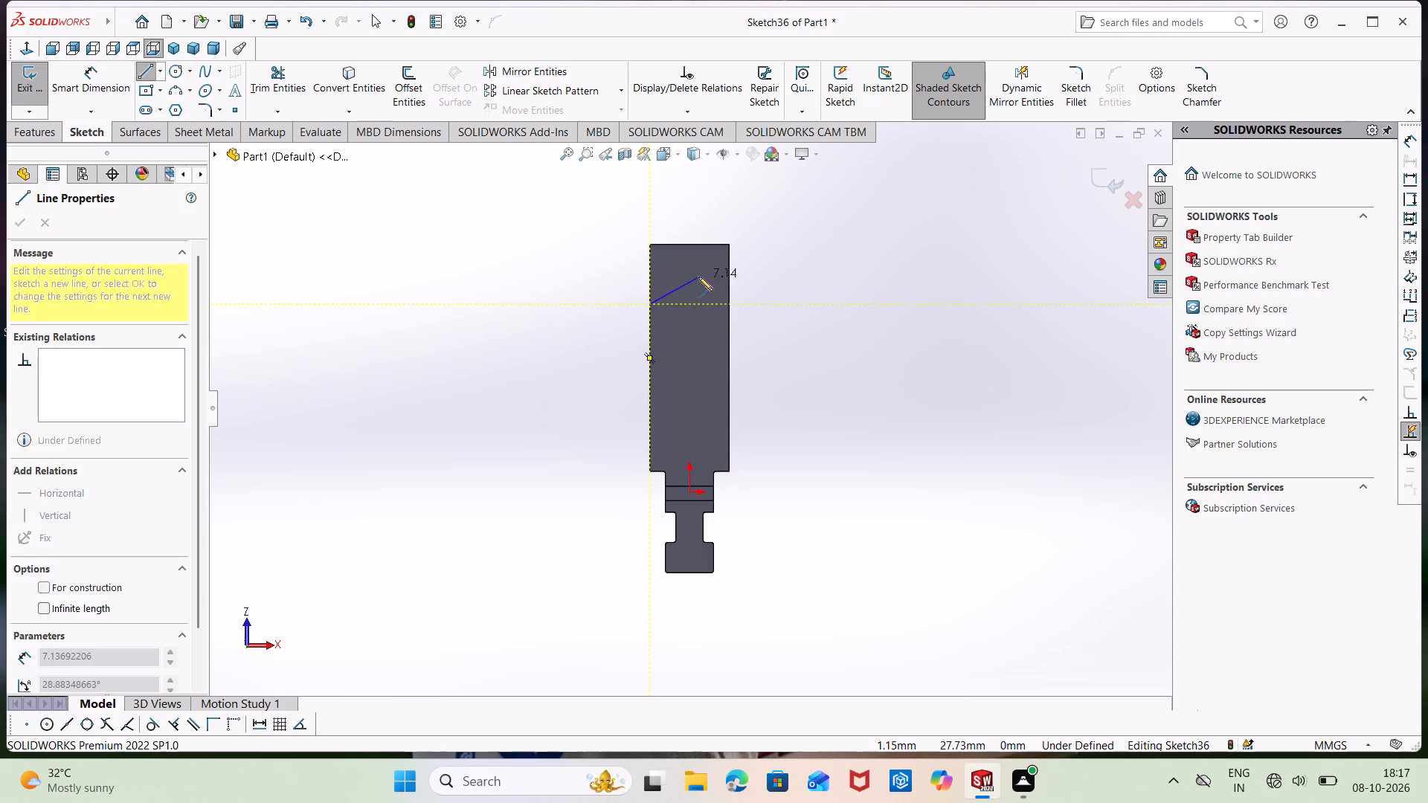
left_click(691, 271)
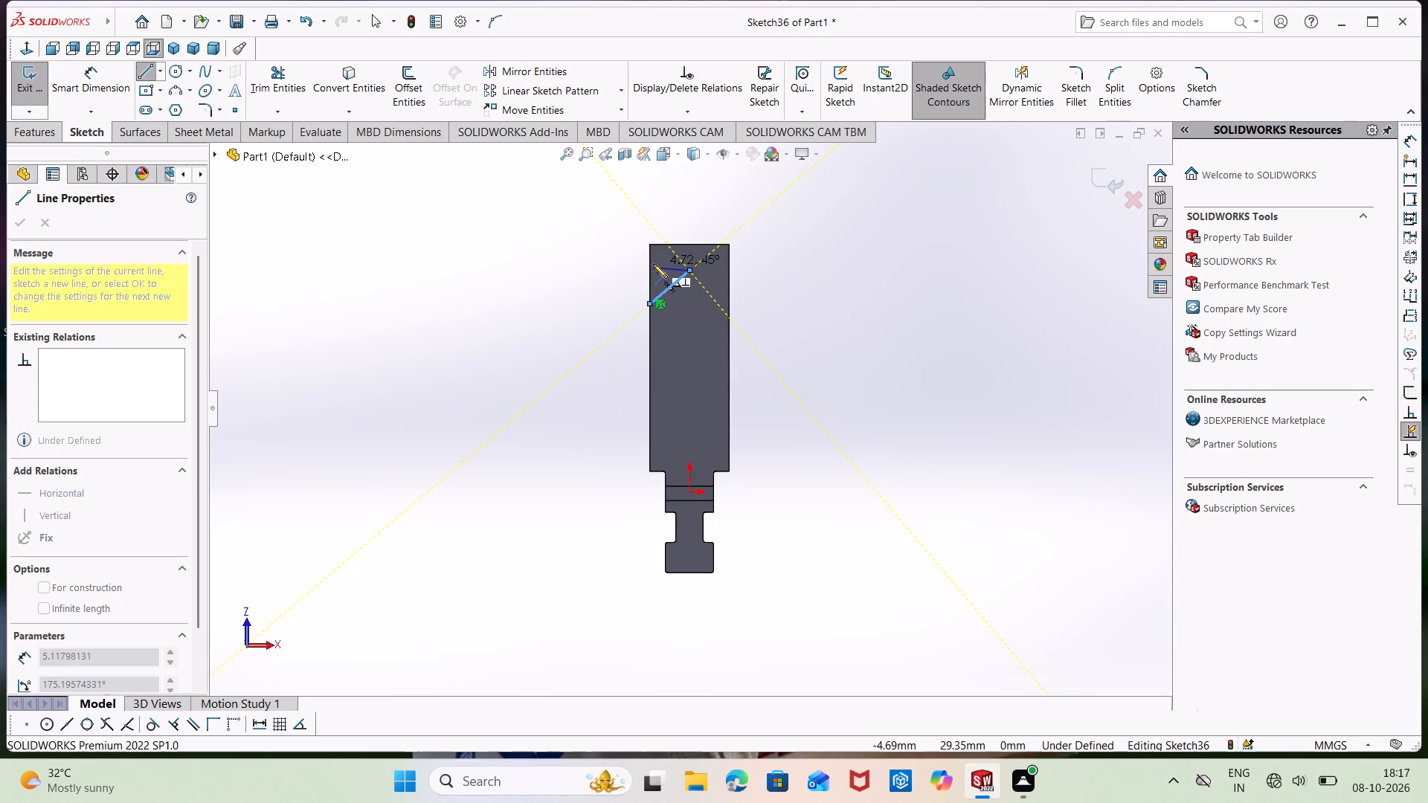
left_click(649, 269)
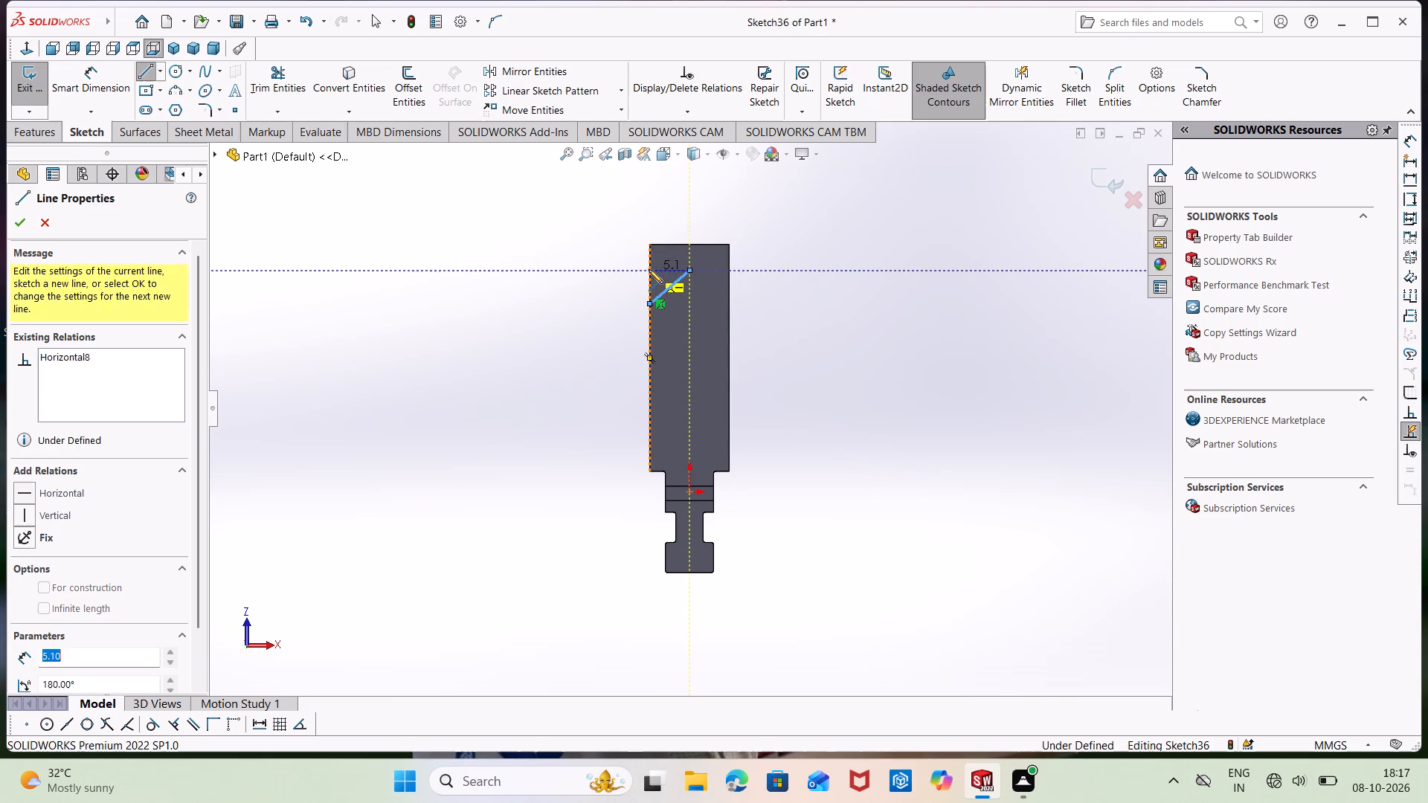
left_click(646, 305)
key("Escape")
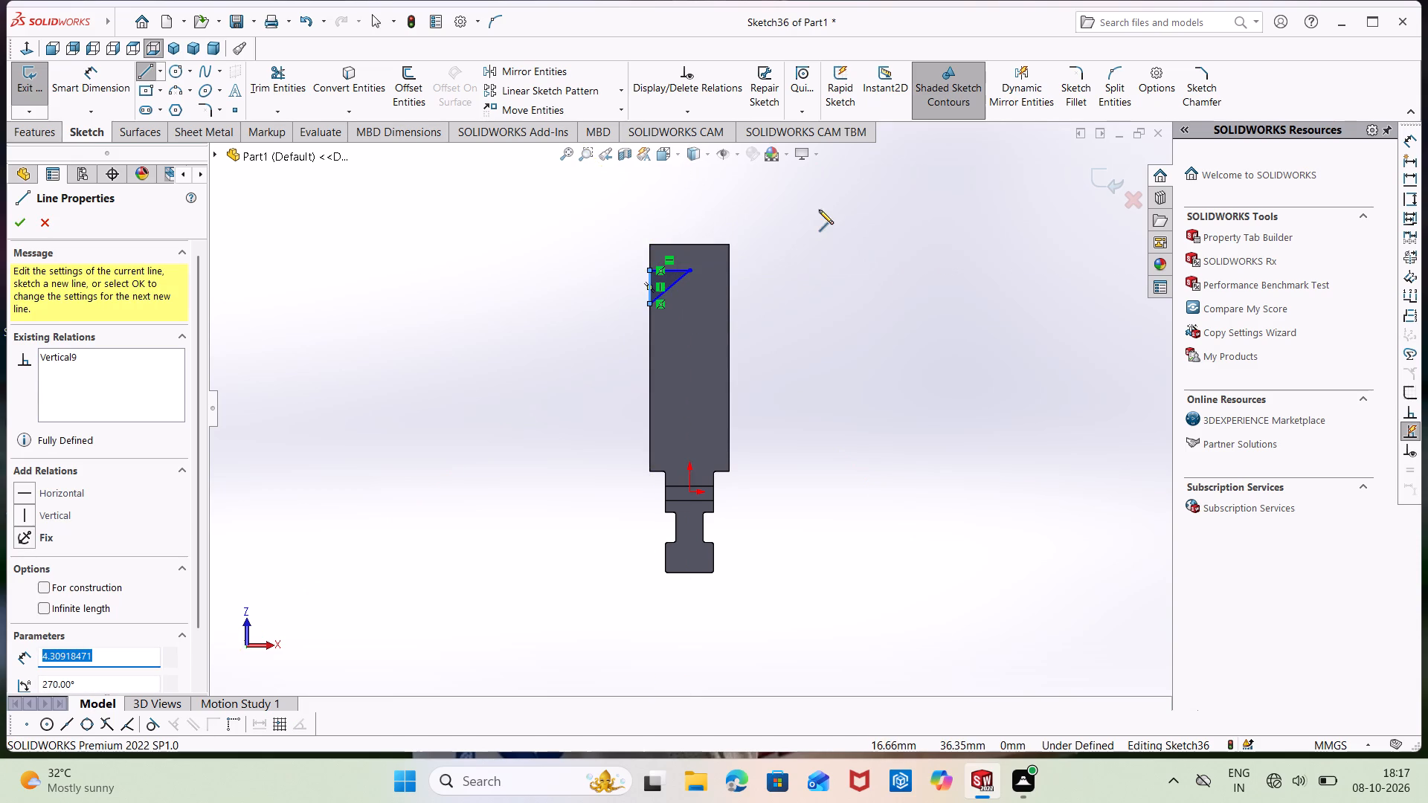
key("Escape")
Sketch a matching closed triangle on the flange's right edge, level with the left one, with a slanted side about 5.1 mm long.
right_click_drag(803, 361, 824, 245)
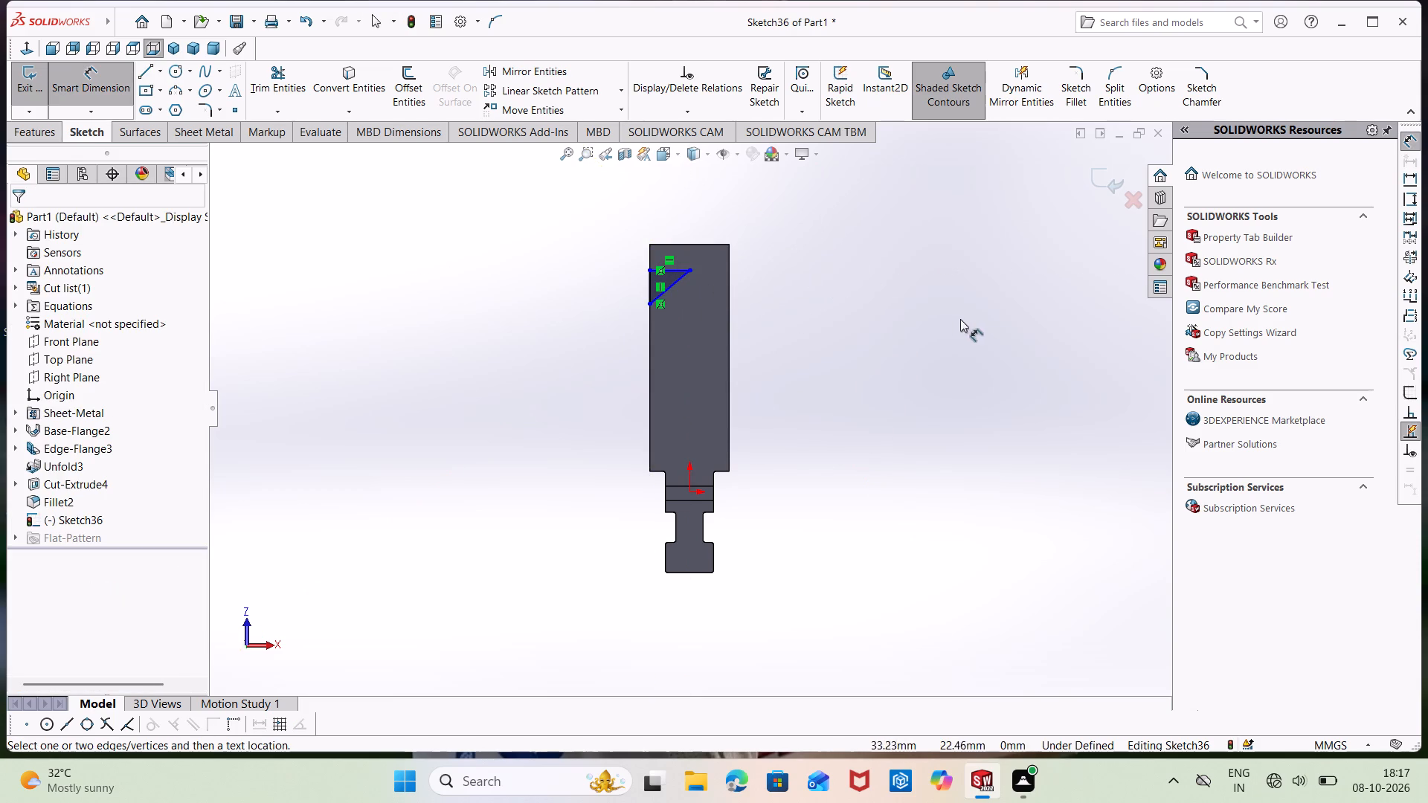
right_click_drag(960, 319, 806, 349)
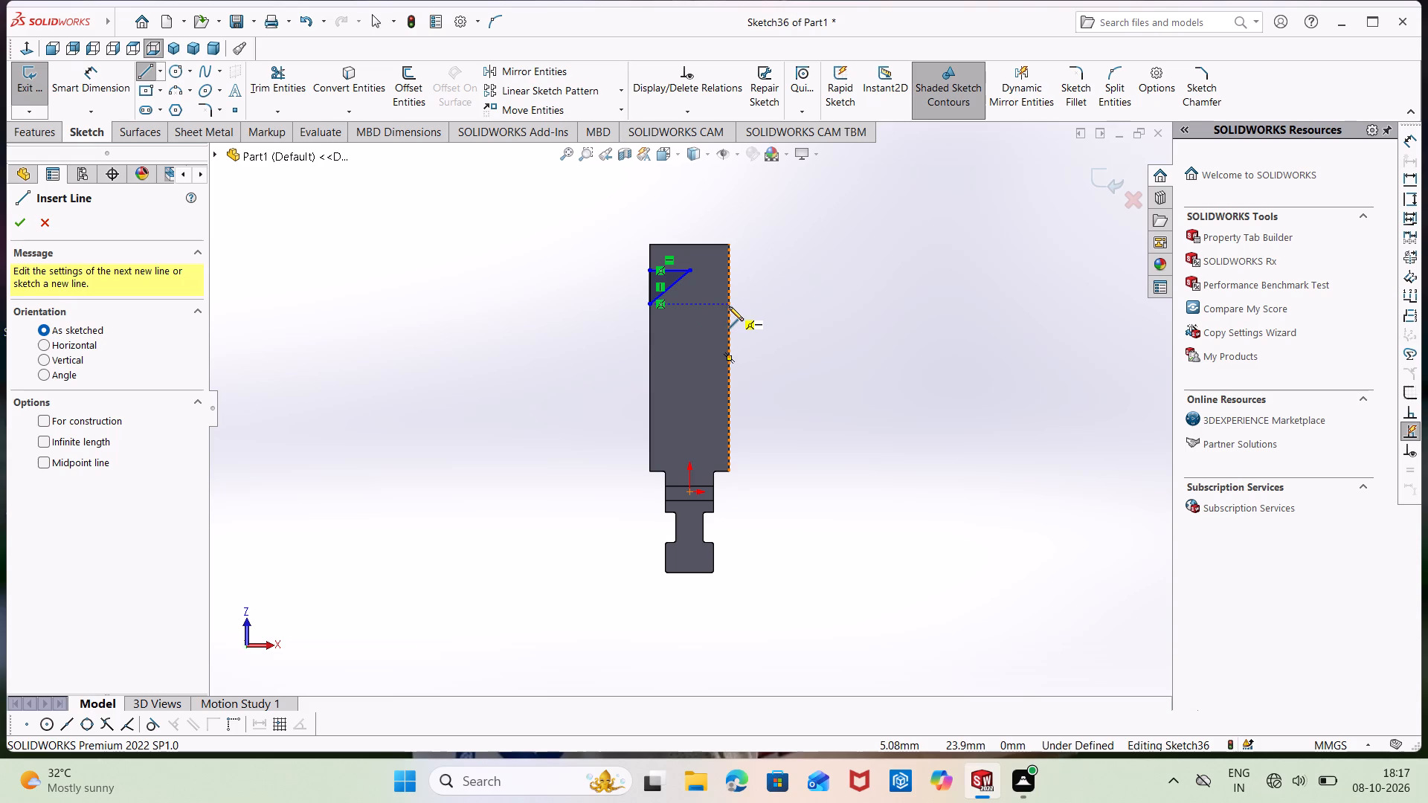
left_click(729, 305)
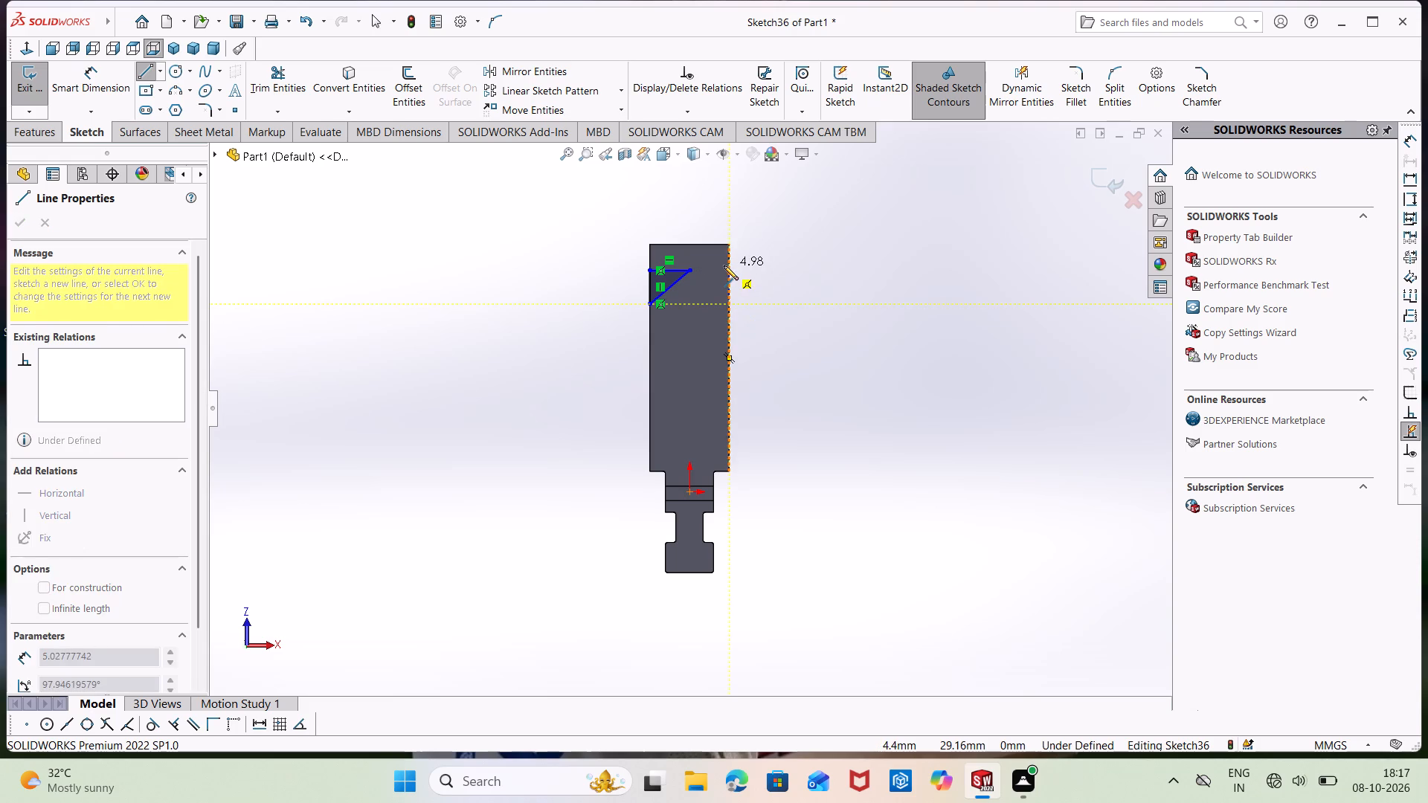
left_click(729, 267)
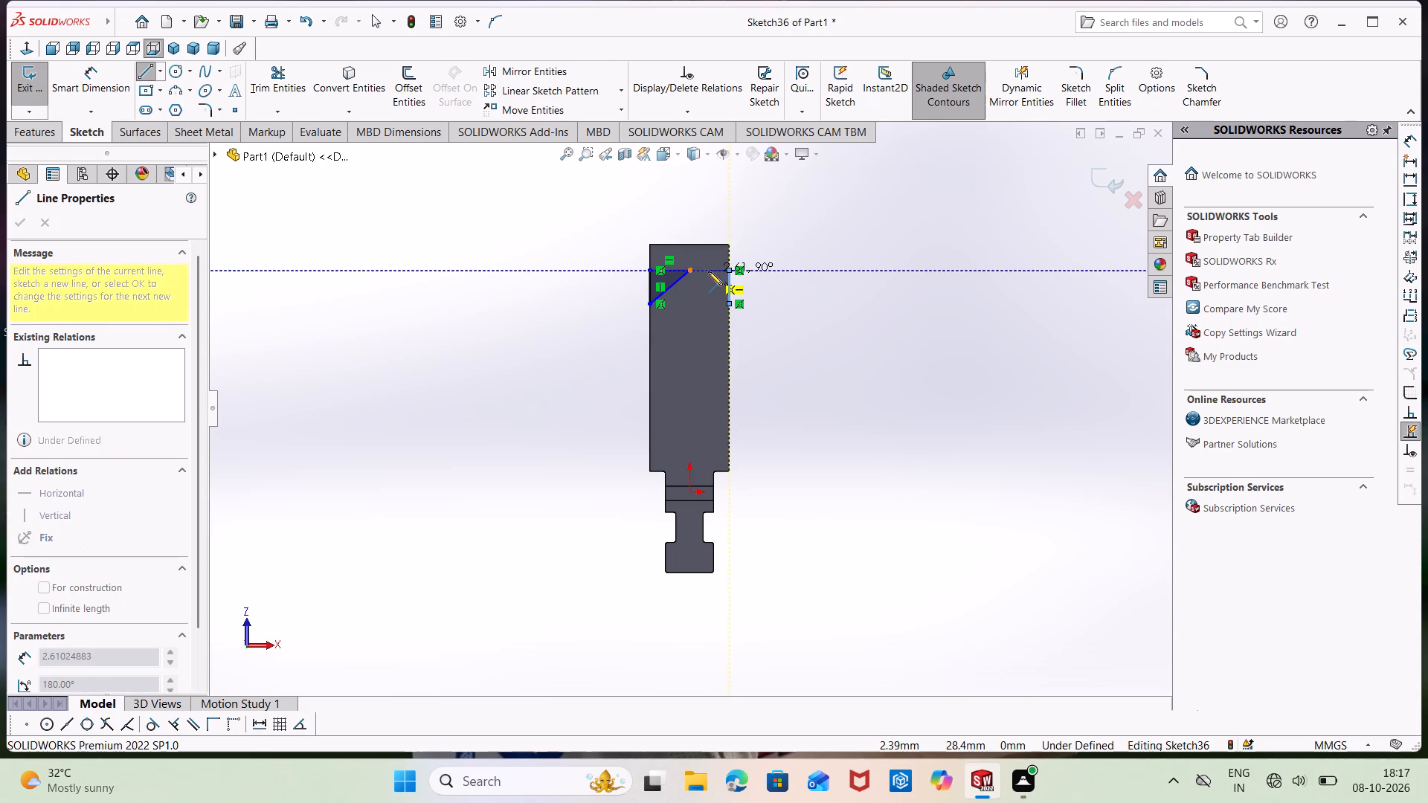
left_click(708, 271)
left_click(730, 303)
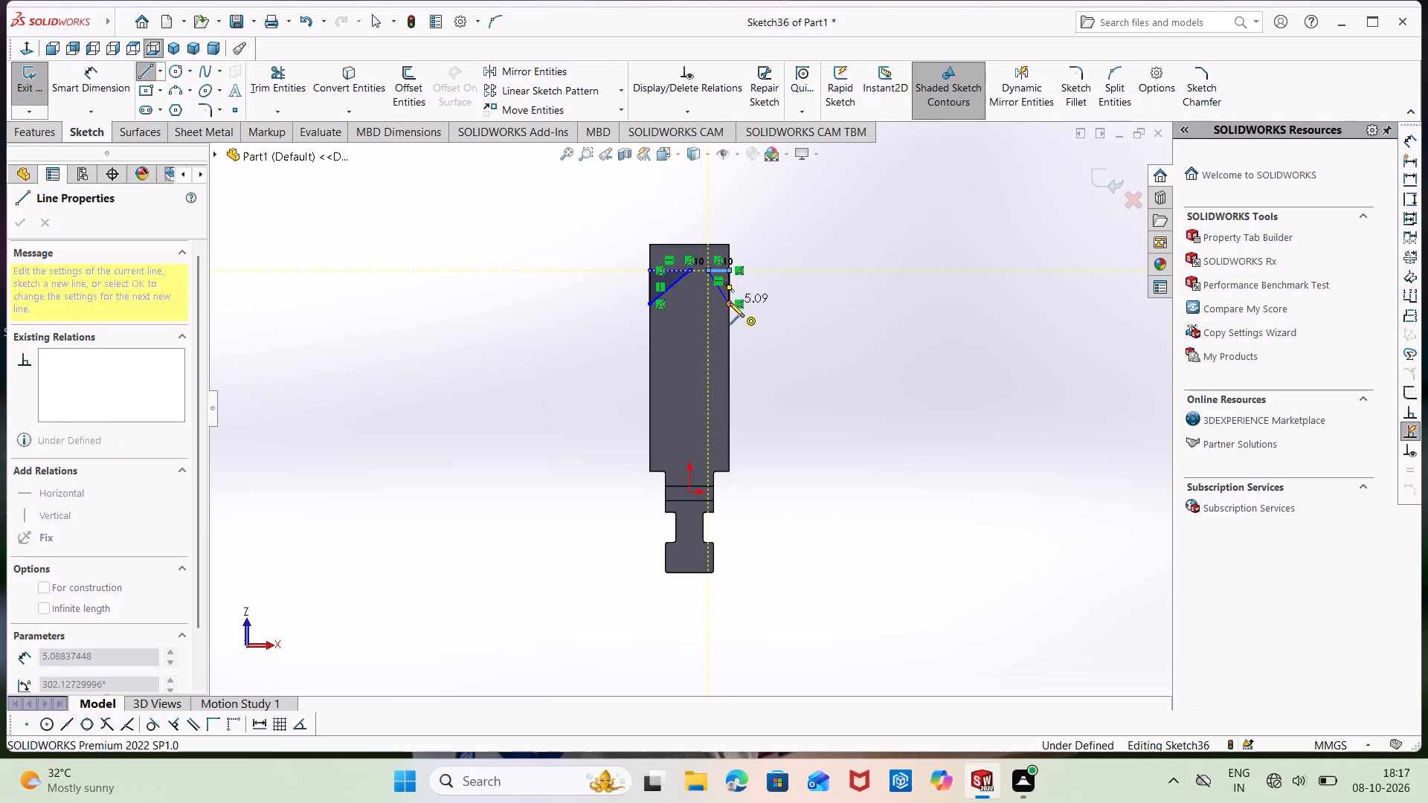
key("Escape")
key("Escape")
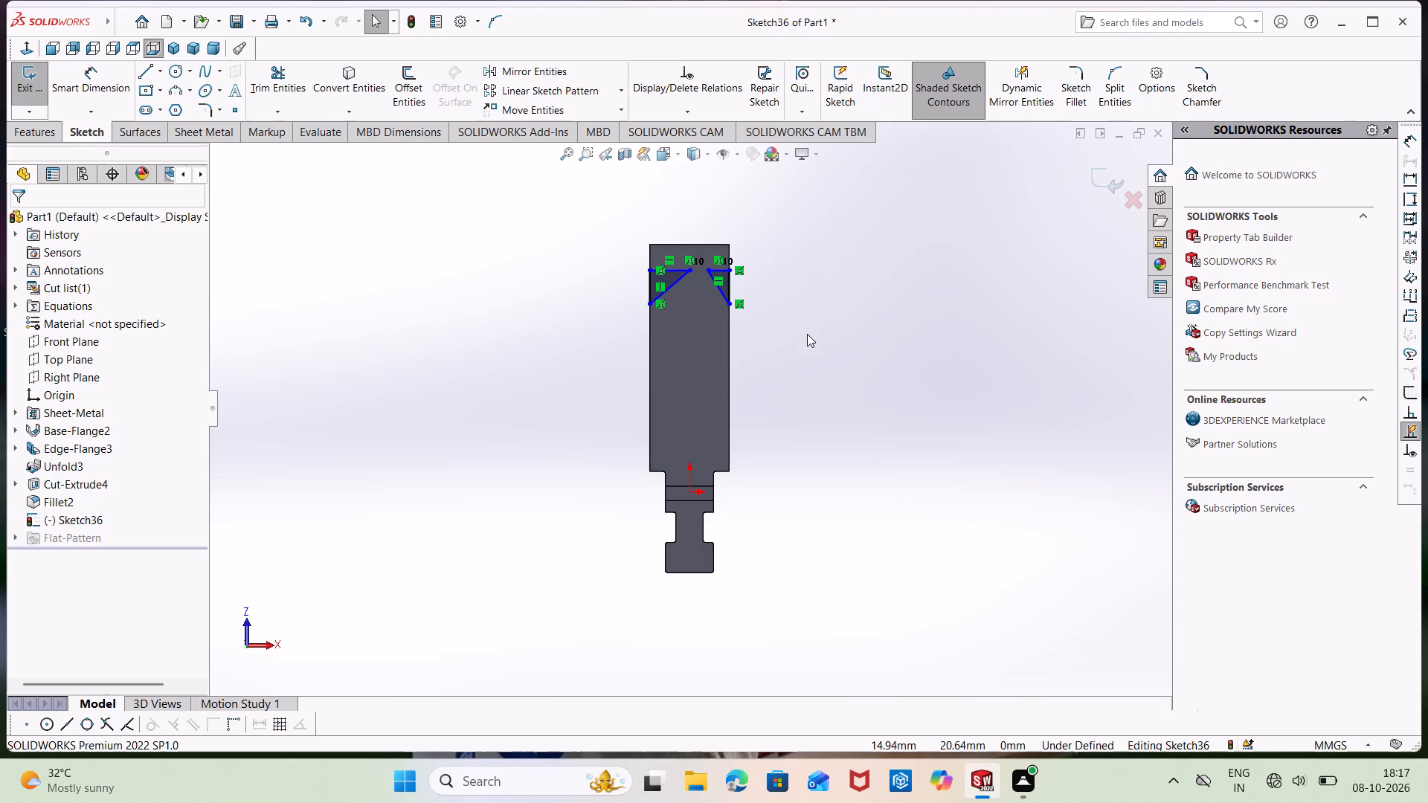
Dimension the horizontal gap between the inner corners of the two triangles as 3.5 mm.
right_click_drag(817, 298, 820, 224)
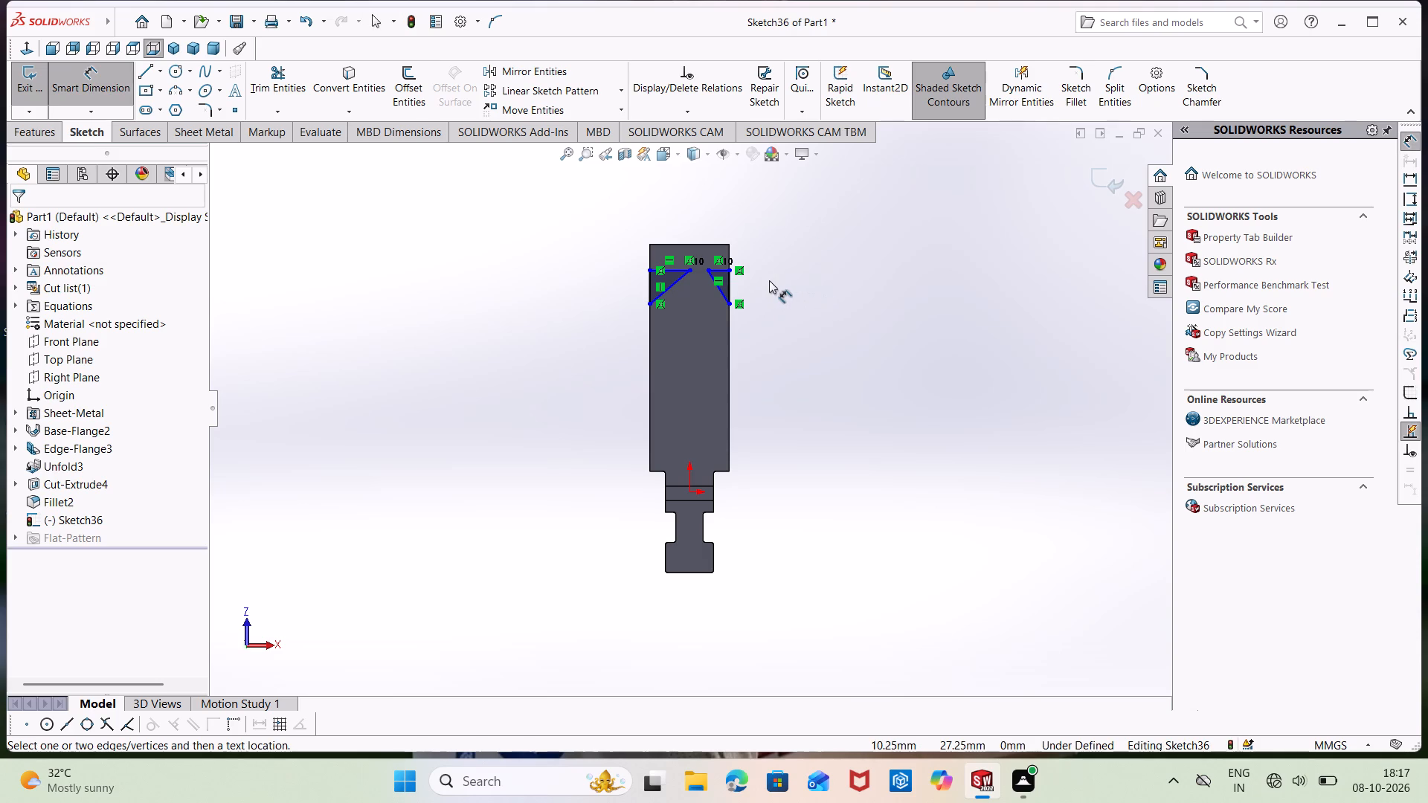
left_click(692, 270)
left_click(707, 270)
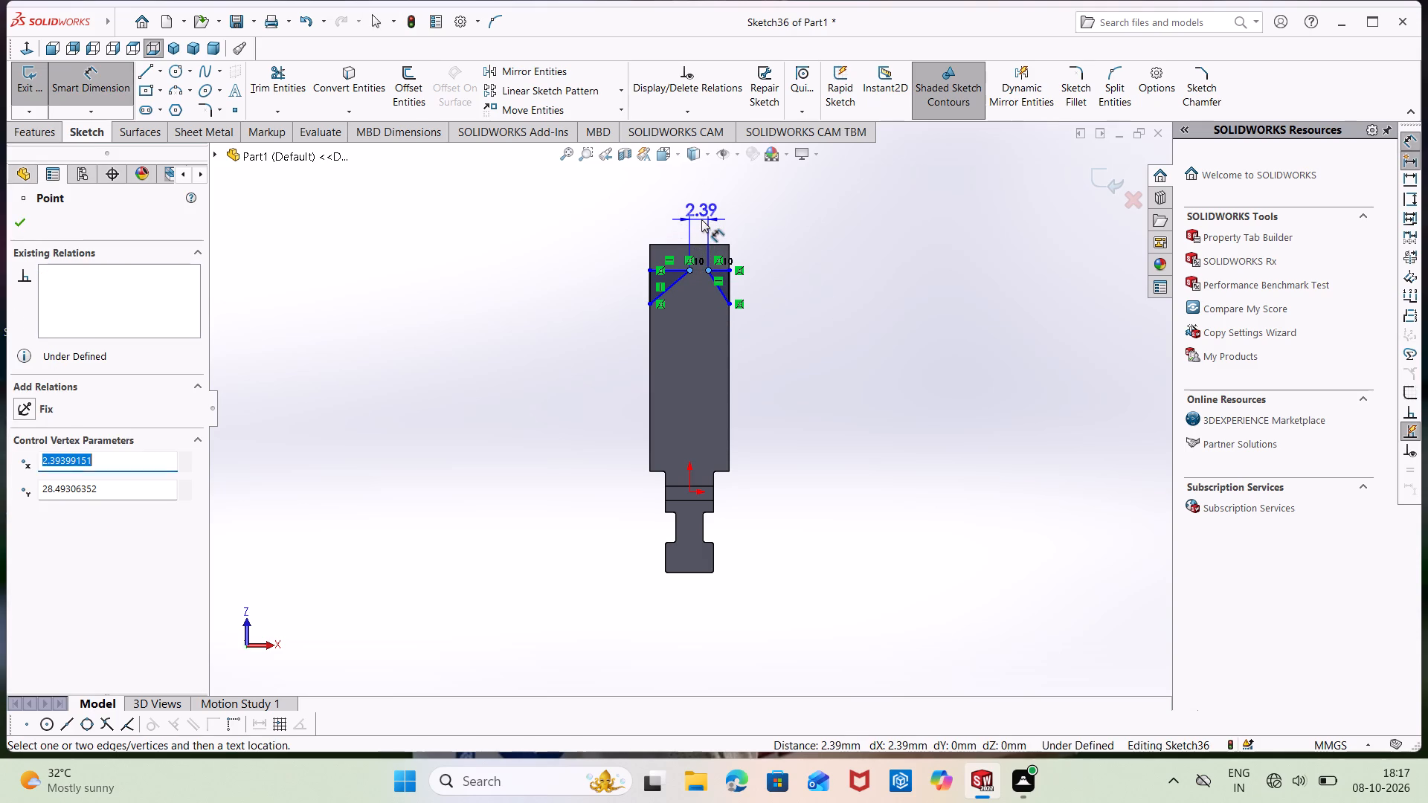
left_click(701, 219)
key("BackSpace")
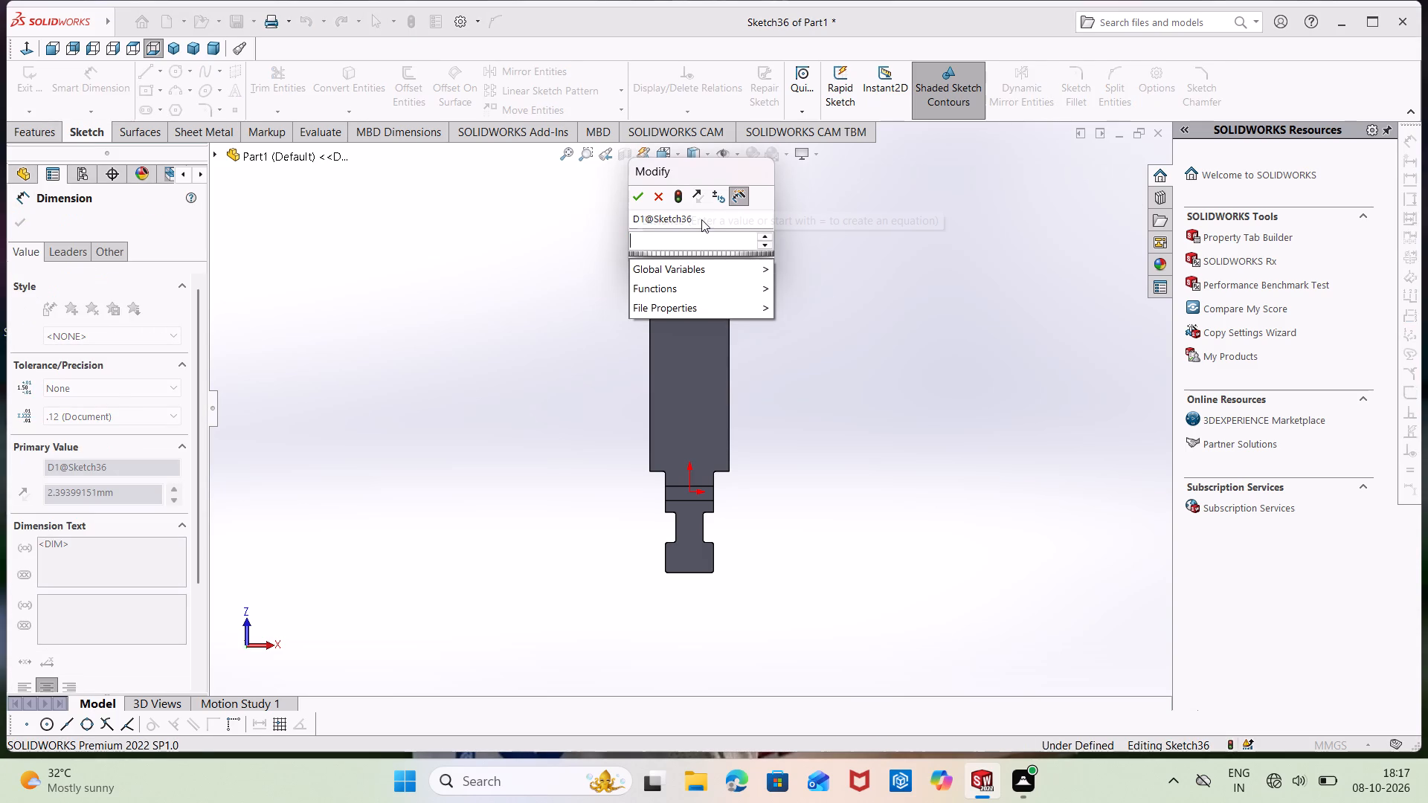
type("3.5")
key("Return")
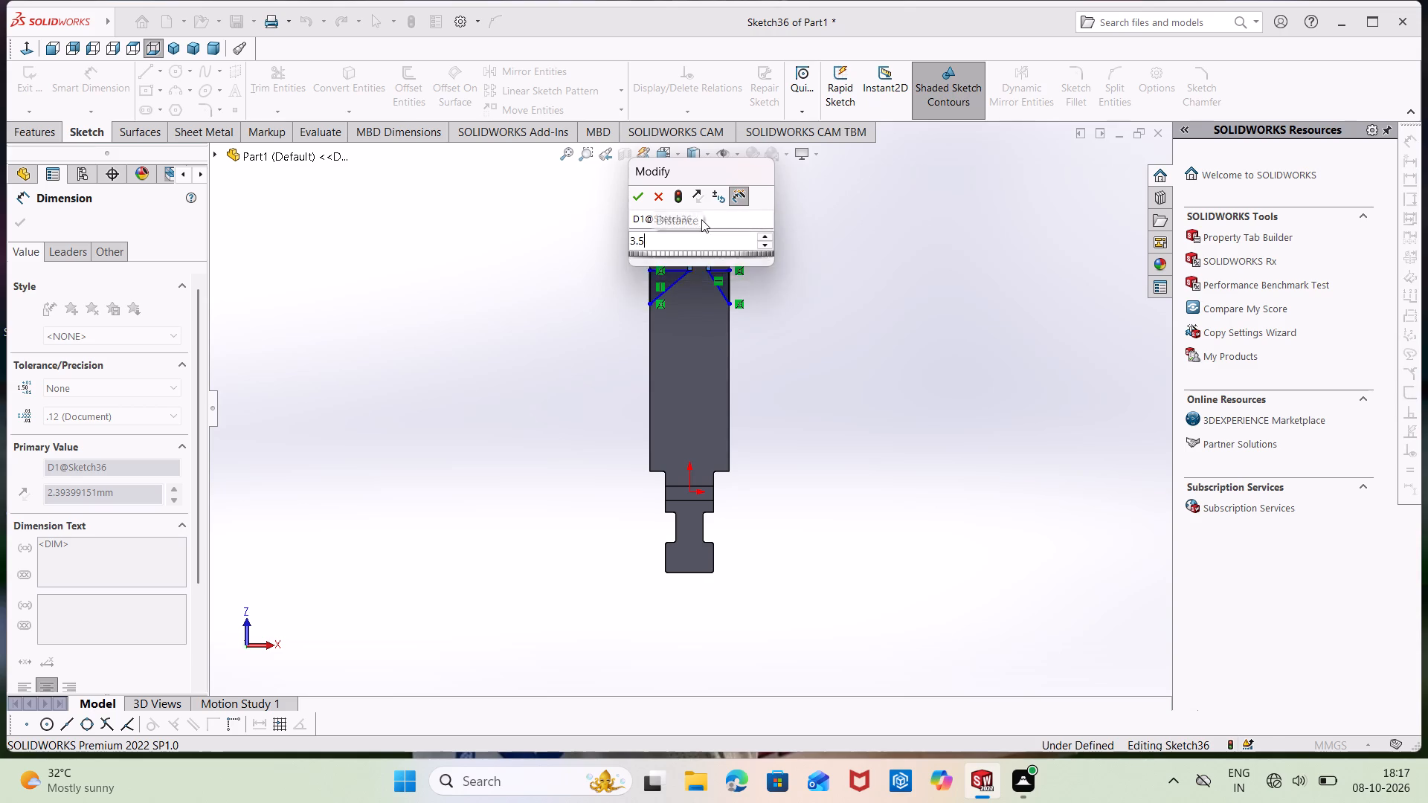
left_click_drag(850, 242, 850, 242)
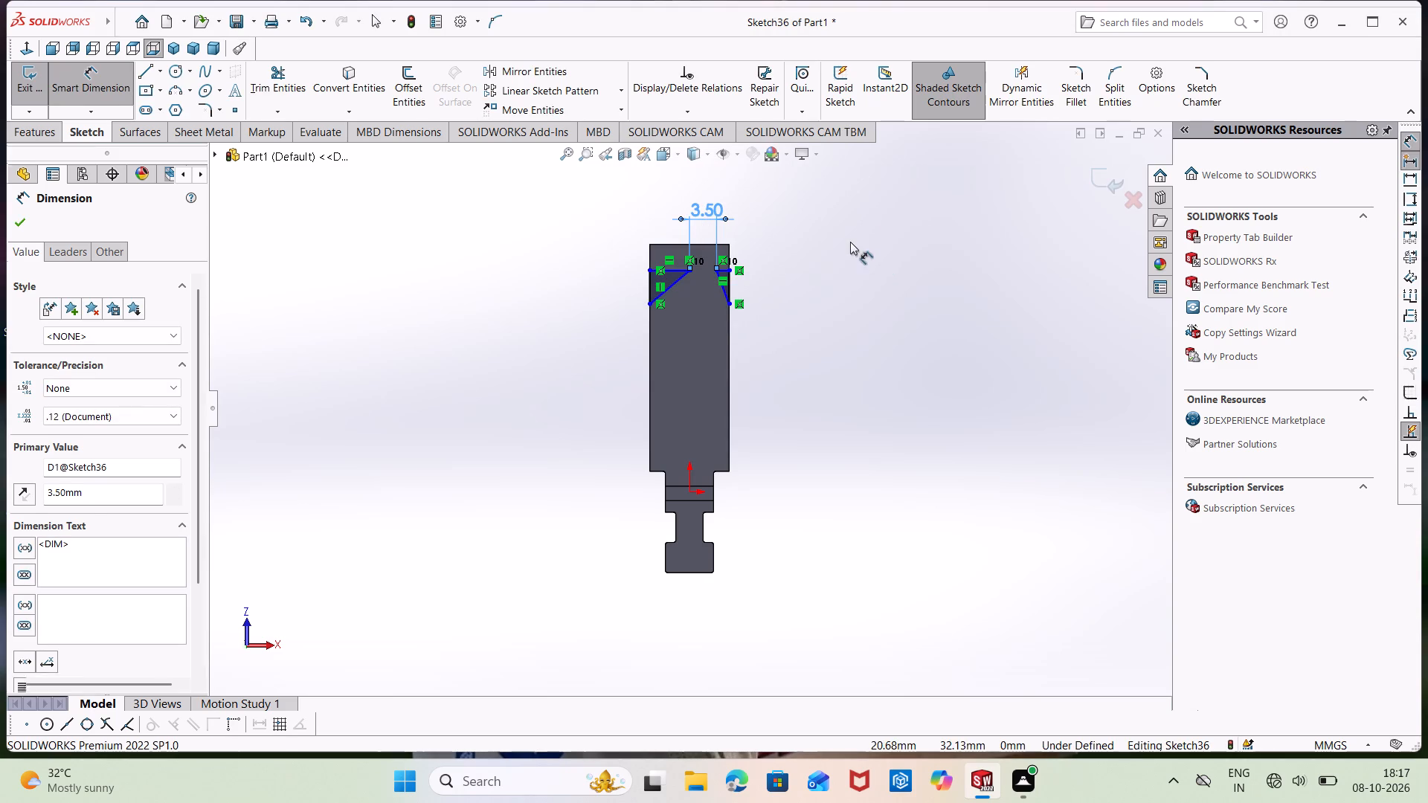
left_click_drag(850, 242, 875, 138)
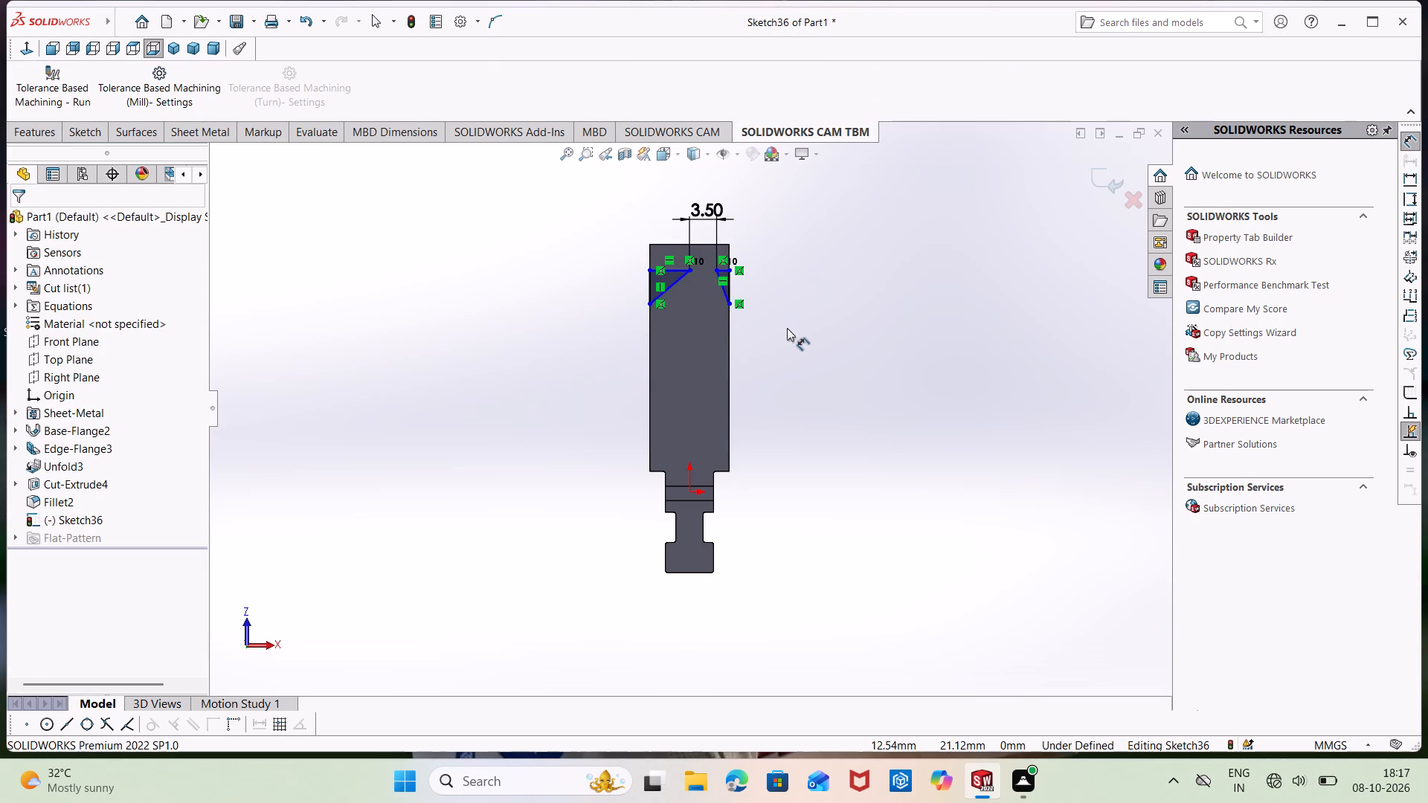
Dimension the angle between the right triangle's slanted line and the flange's right edge as 135°.
right_click_drag(795, 354, 811, 227)
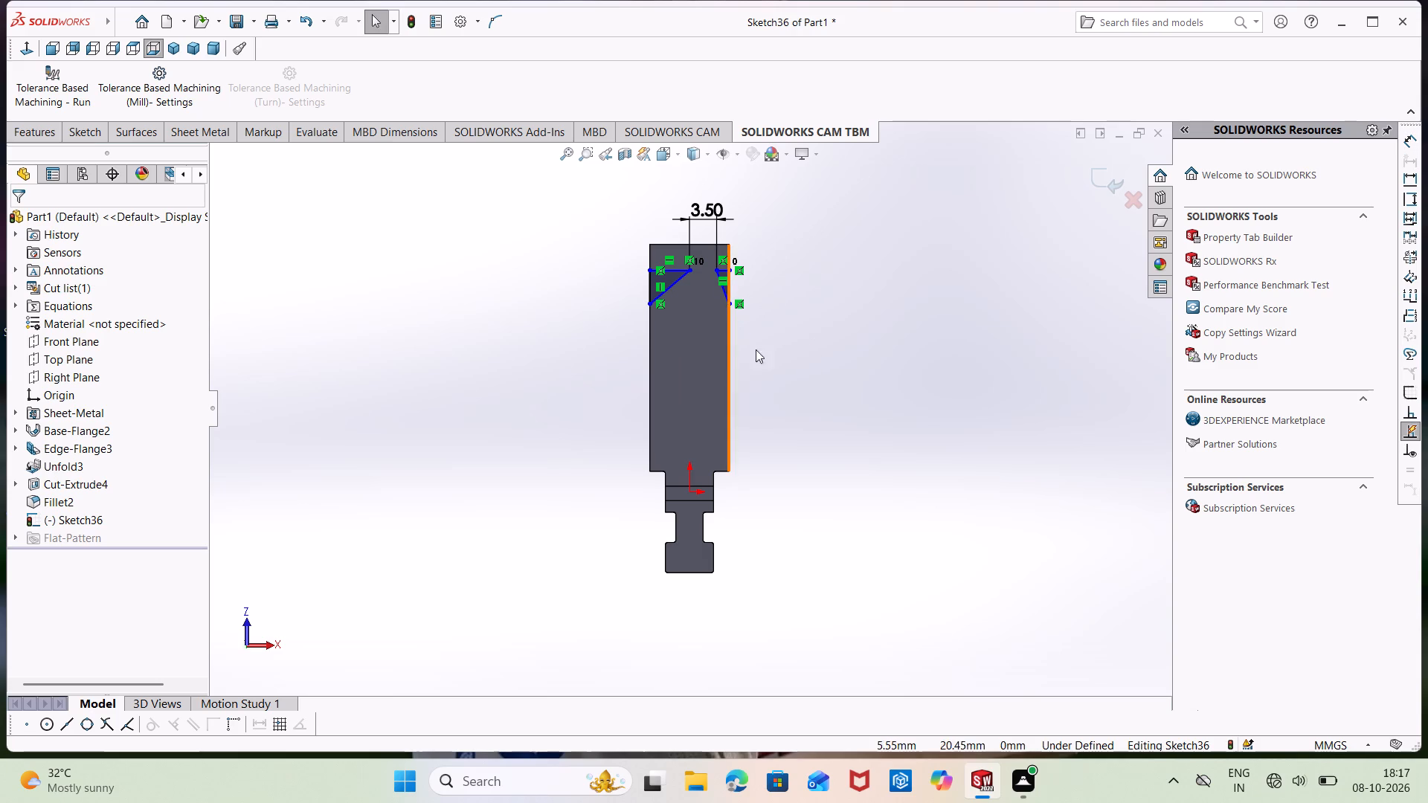
right_click_drag(820, 373, 835, 251)
right_click_drag(877, 300, 803, 364)
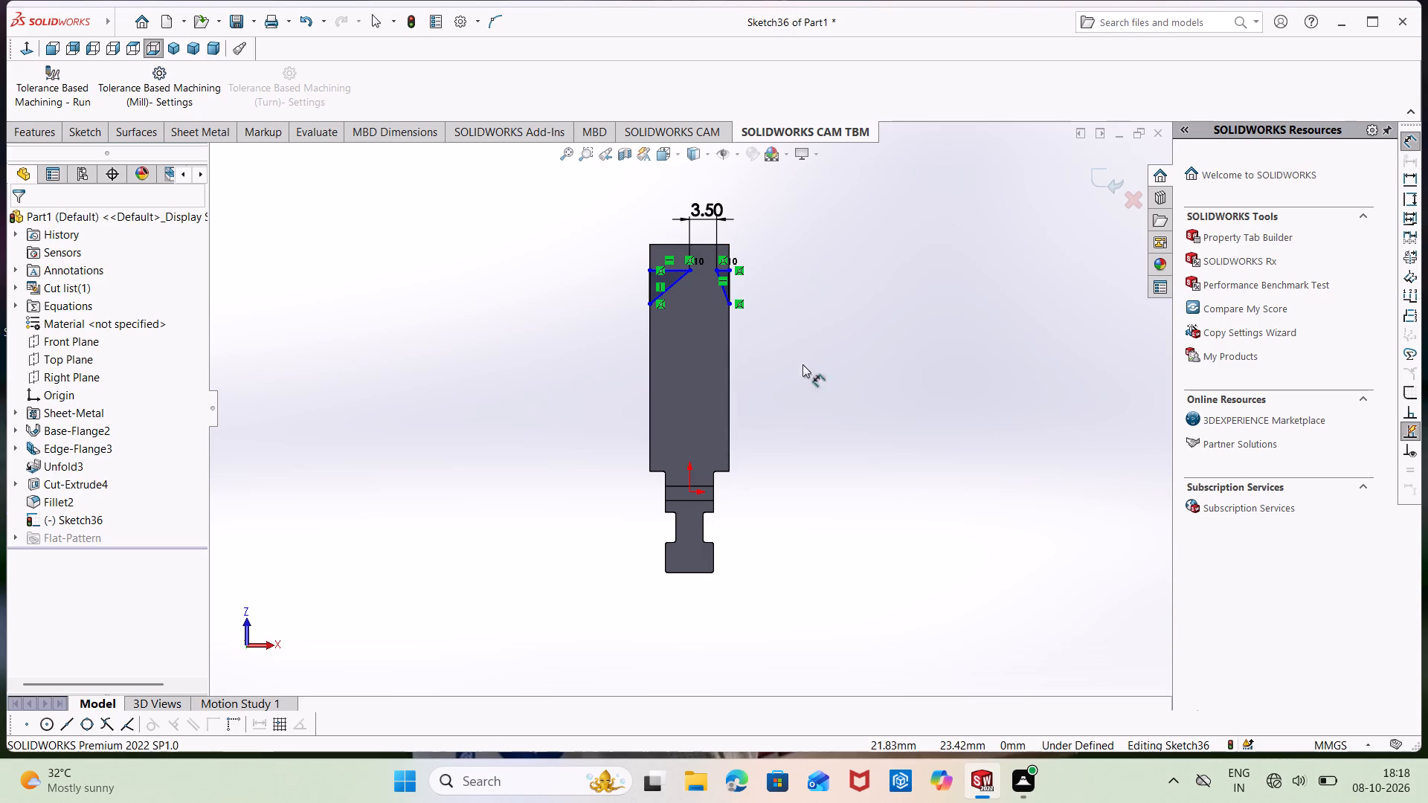
right_click_drag(803, 364, 783, 389)
right_click_drag(840, 359, 863, 265)
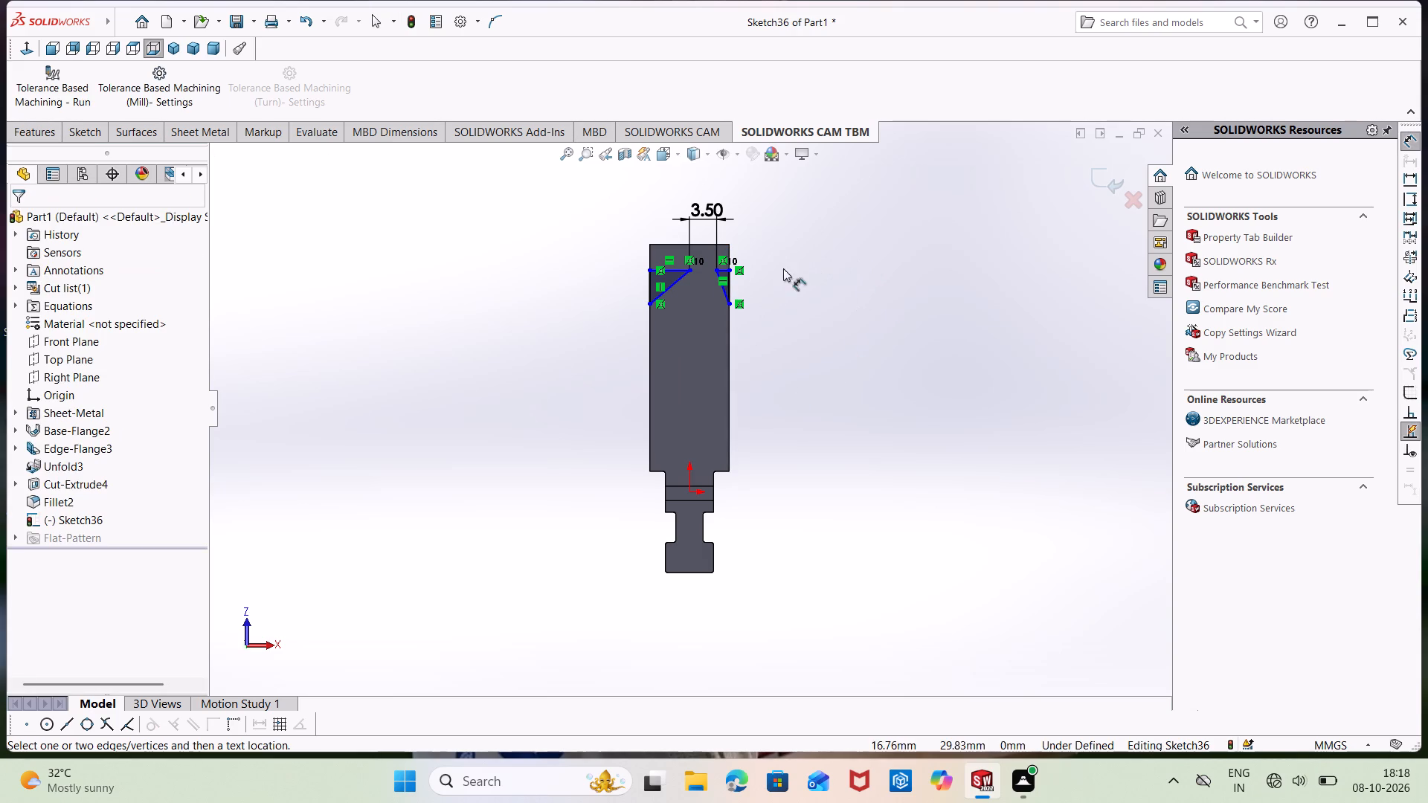
left_click(723, 287)
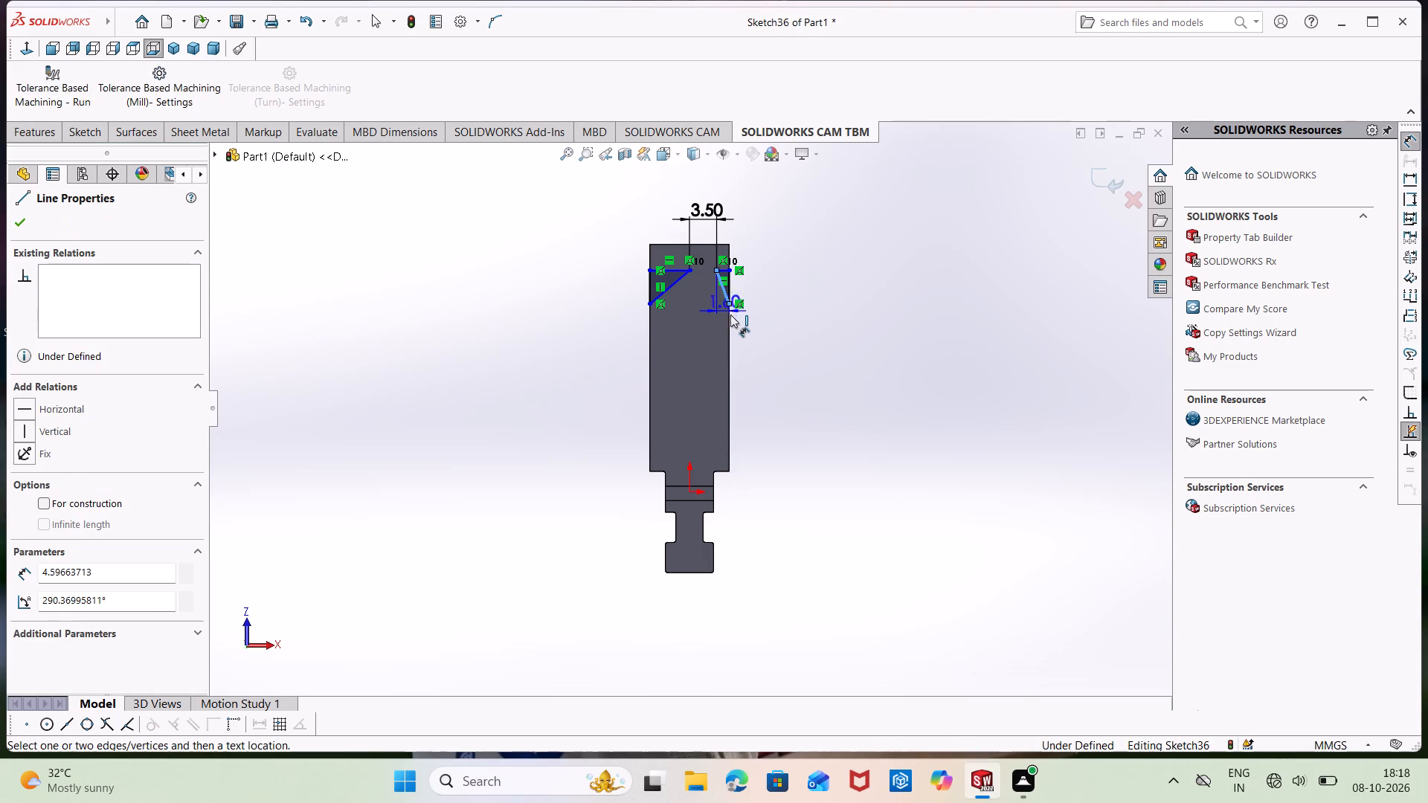
left_click(730, 315)
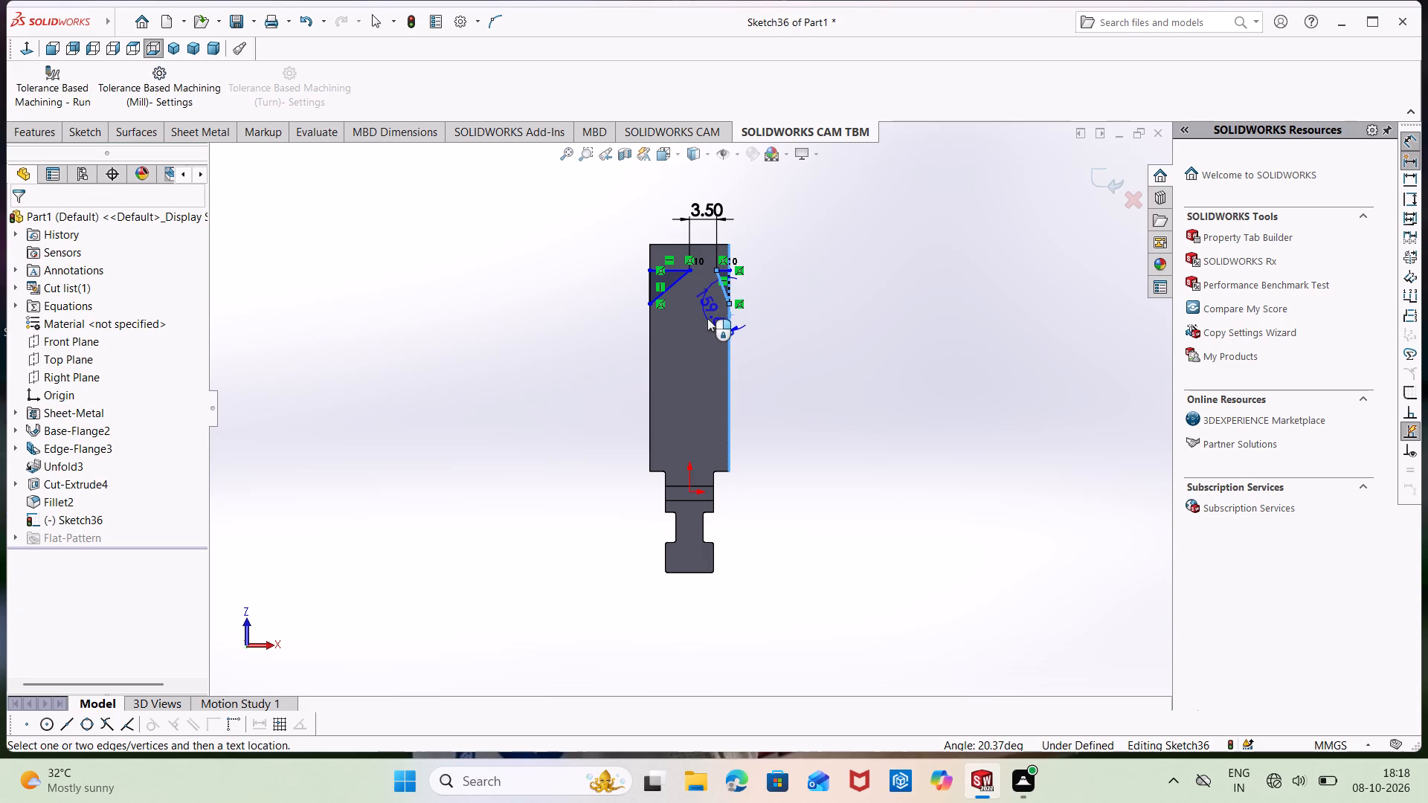
left_click(710, 318)
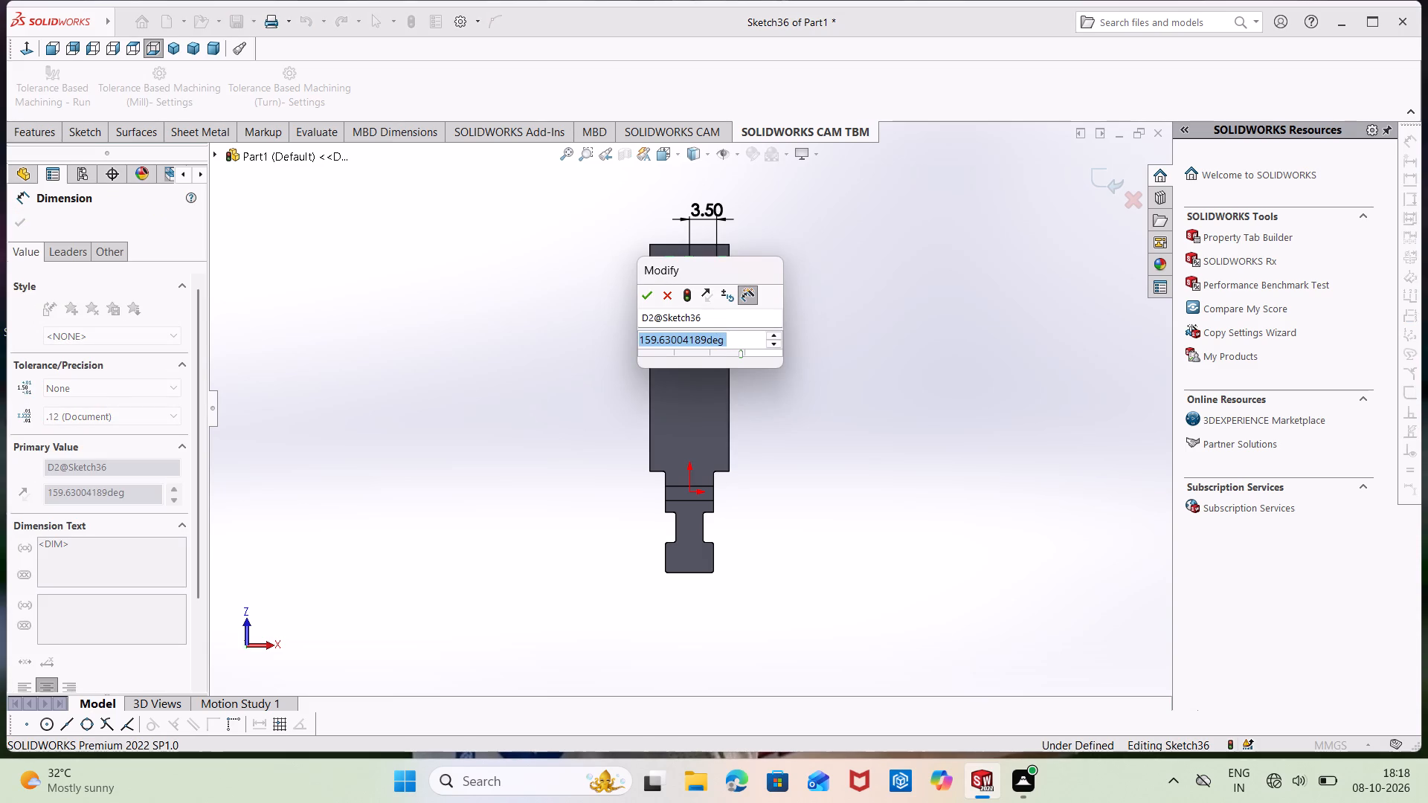
key("BackSpace")
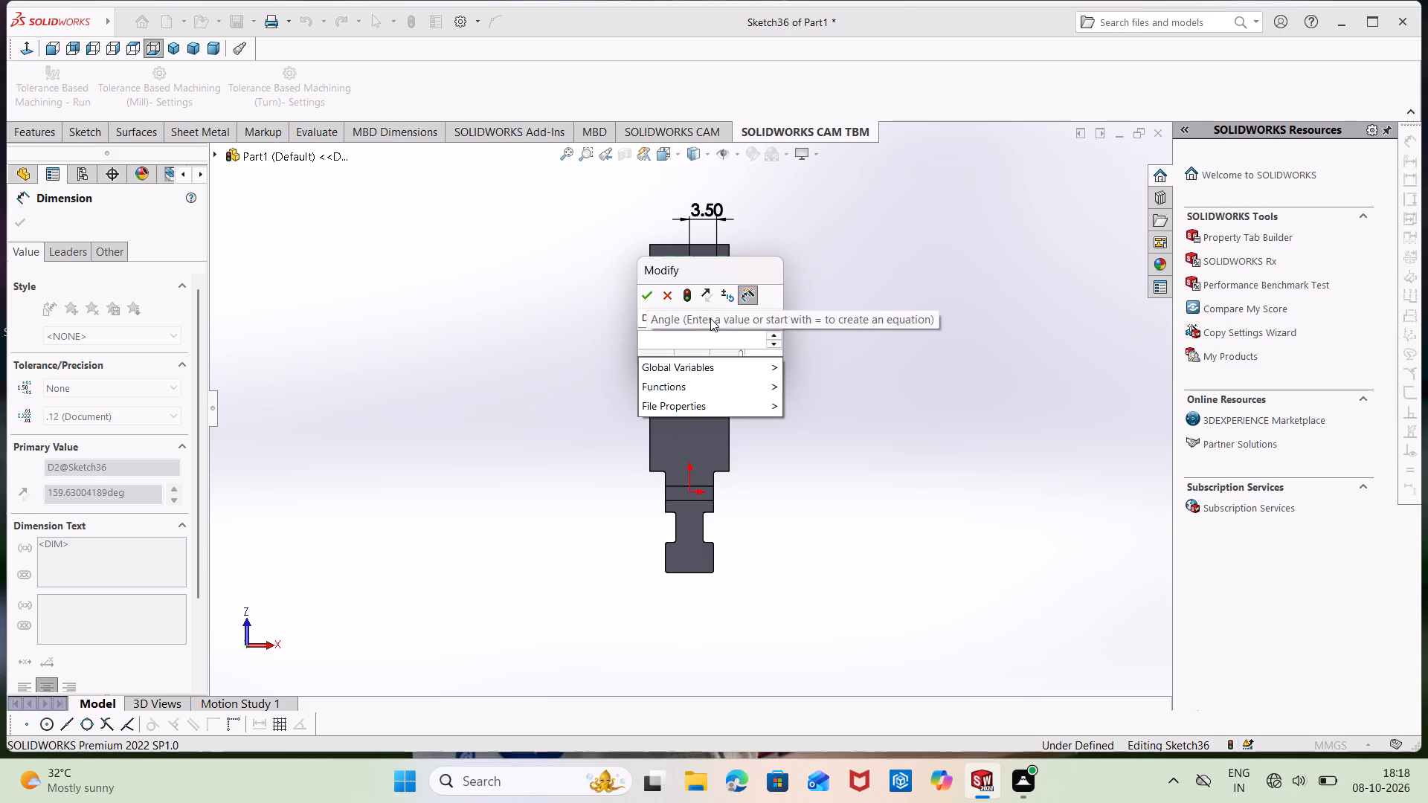
type("1335")
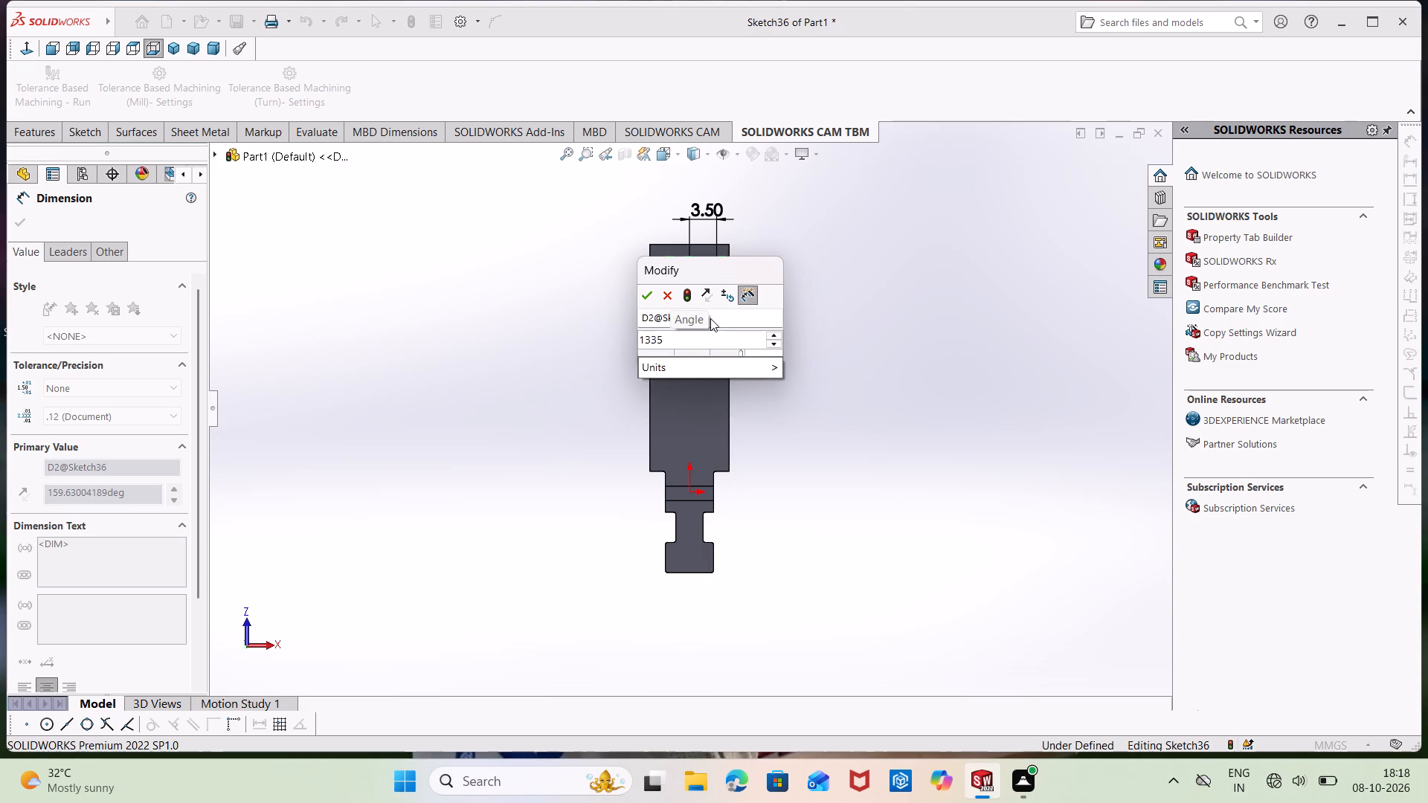
key("BackSpace")
key("BackSpace")
key("5")
key("Return")
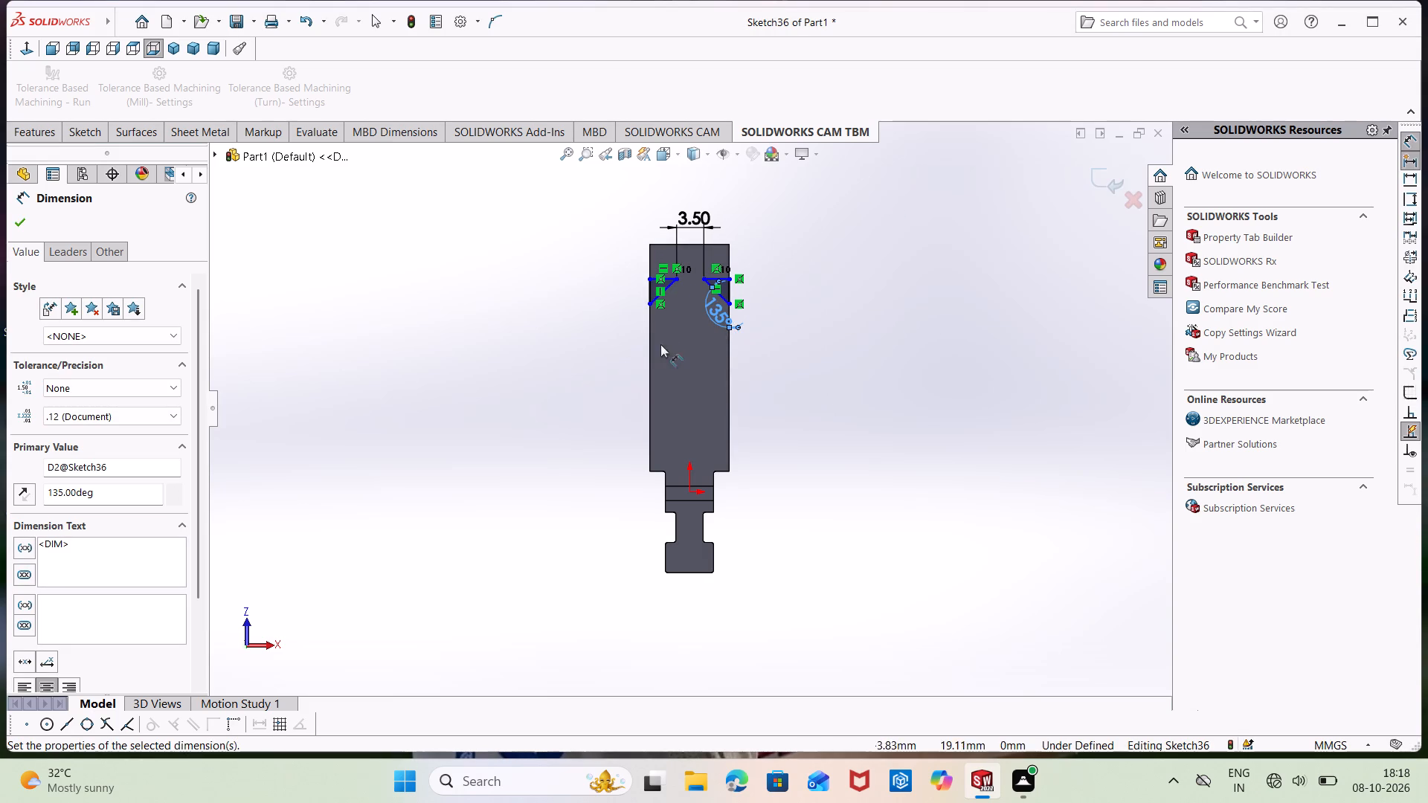
Dimension the angle between the left triangle's slanted line and the flange's left edge as 135°.
right_click_drag(544, 401, 538, 336)
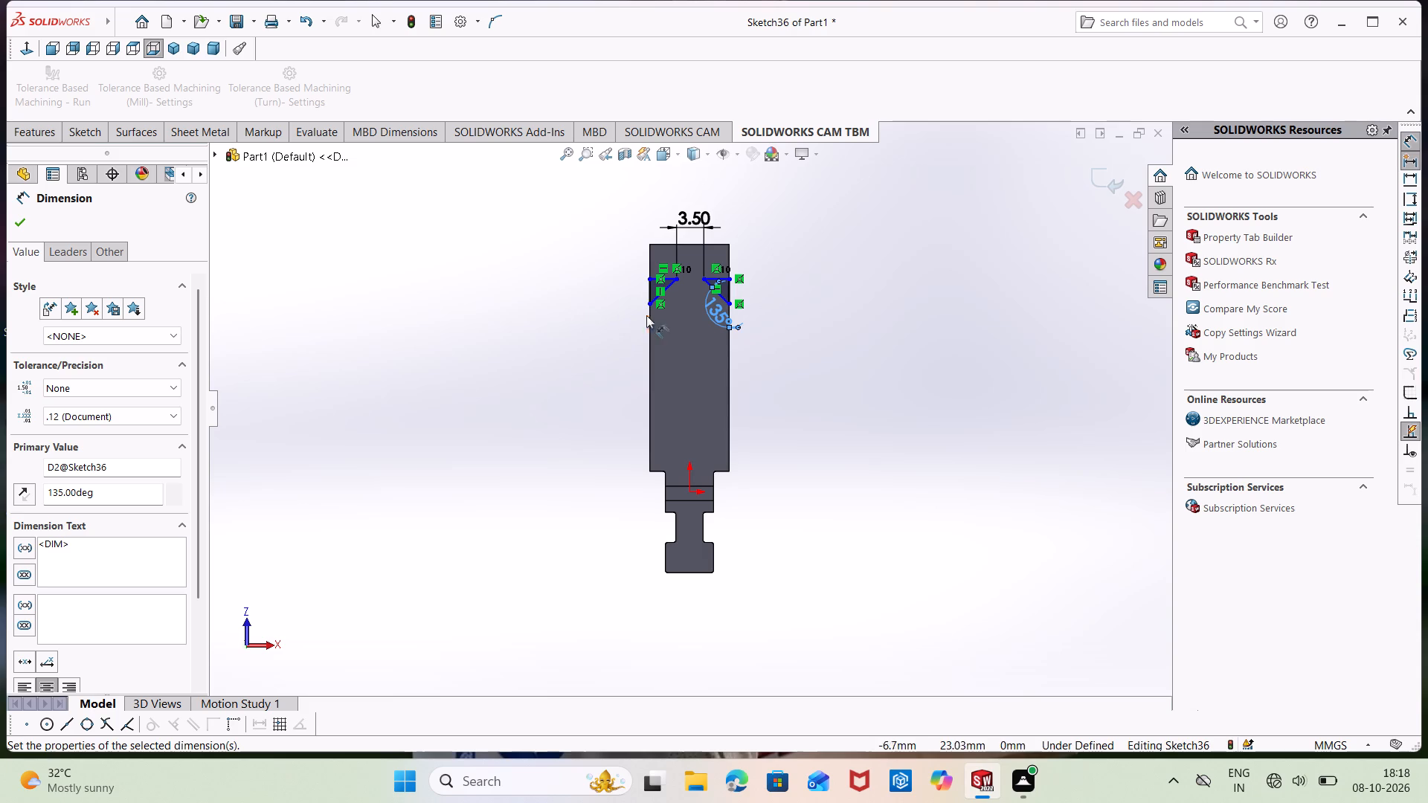
left_click(650, 325)
left_click(669, 285)
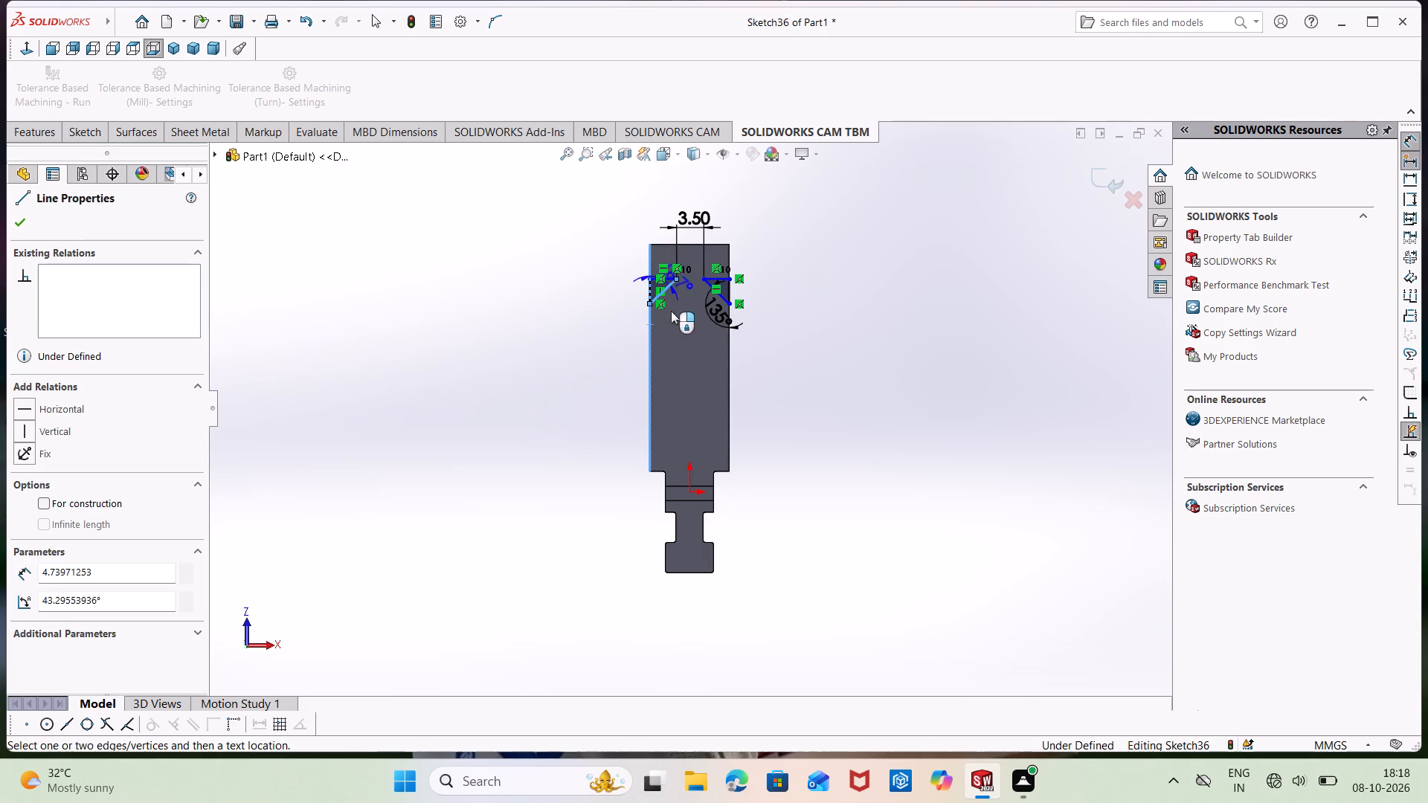
left_click(681, 319)
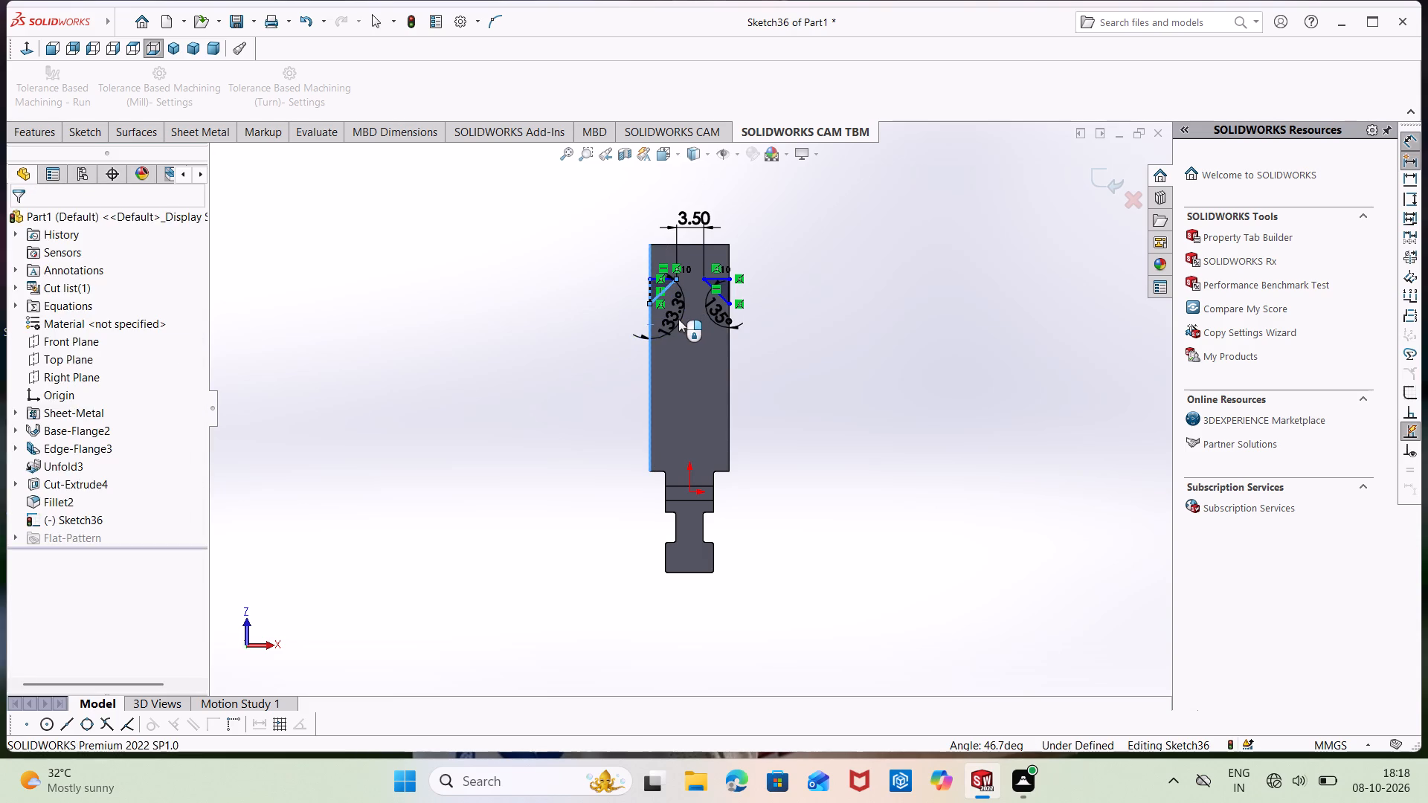
key("BackSpace")
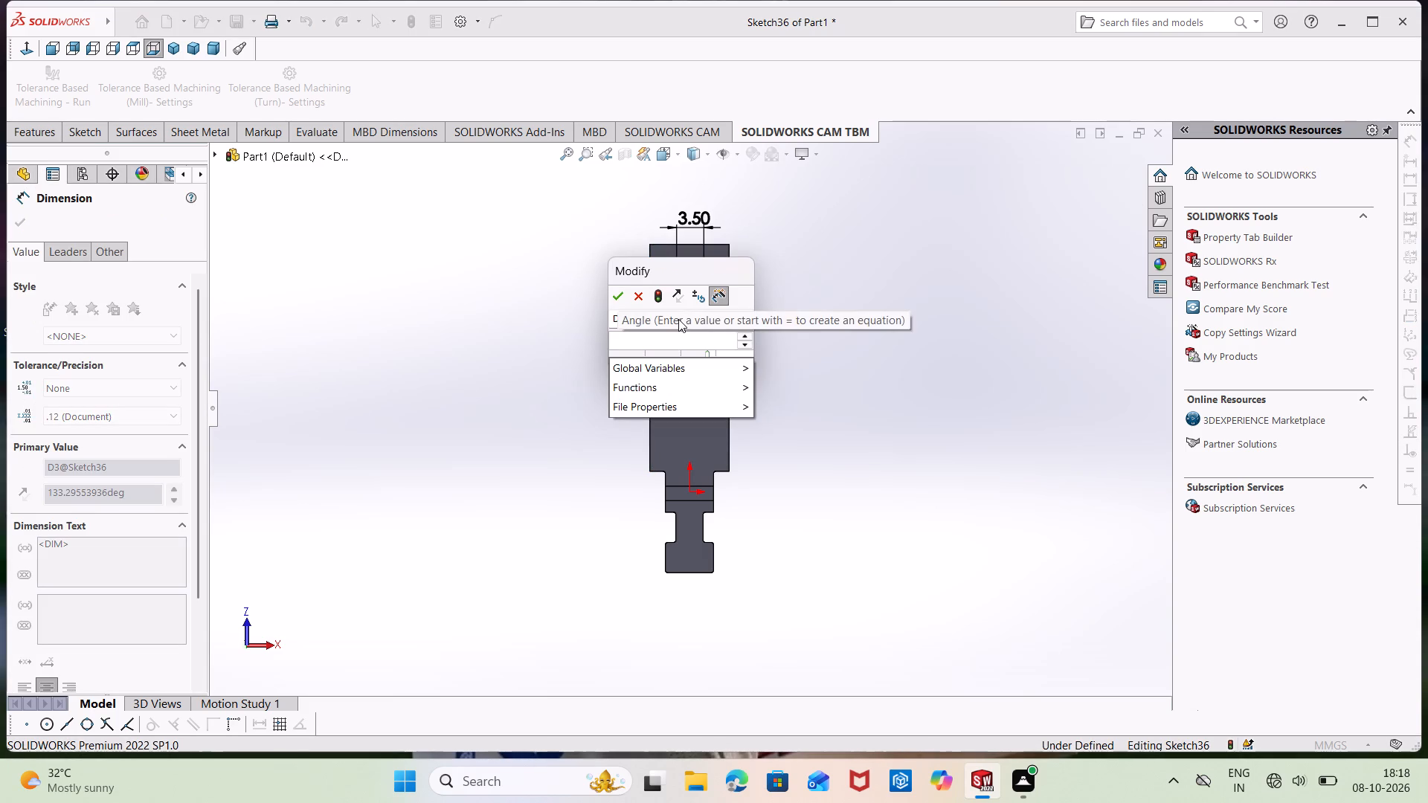
type("135")
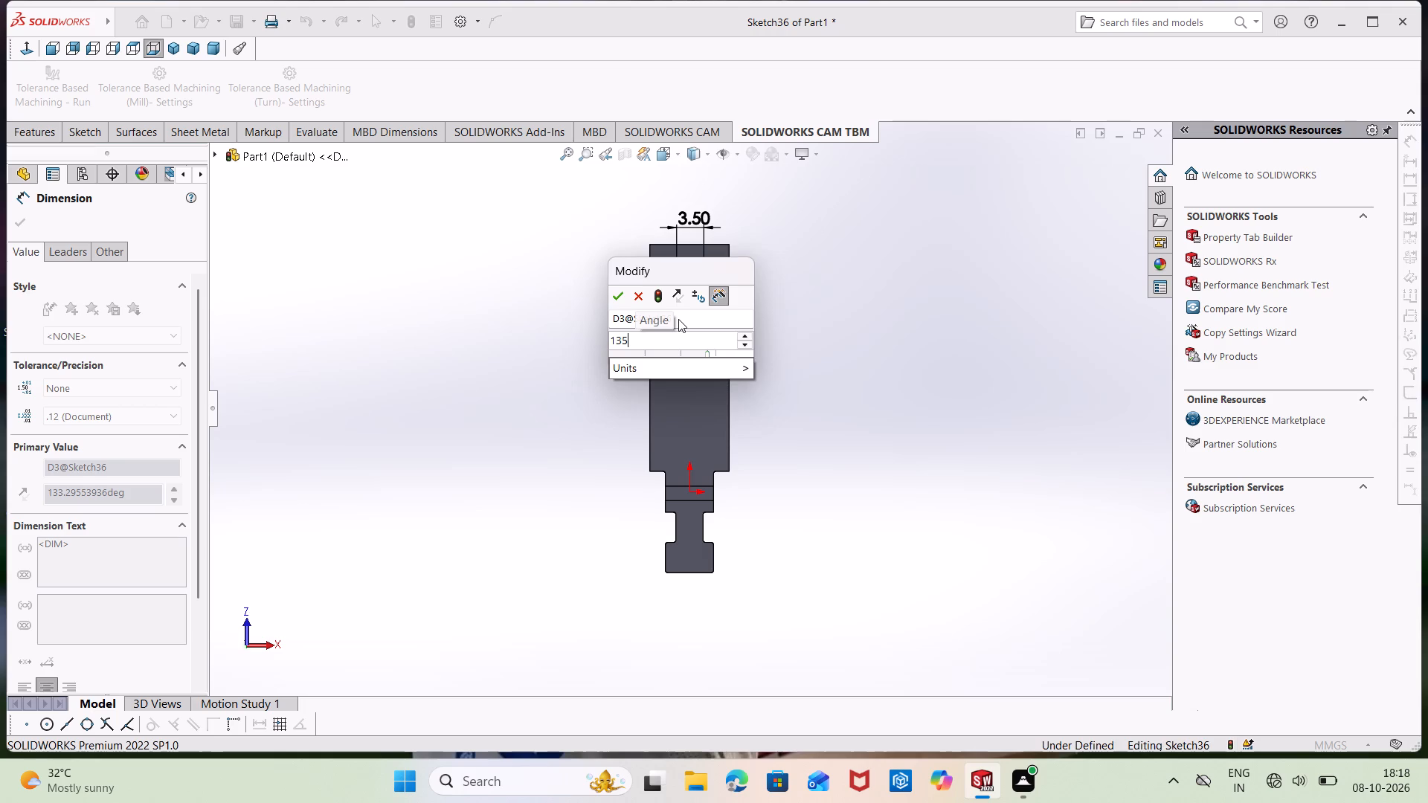
key("Return")
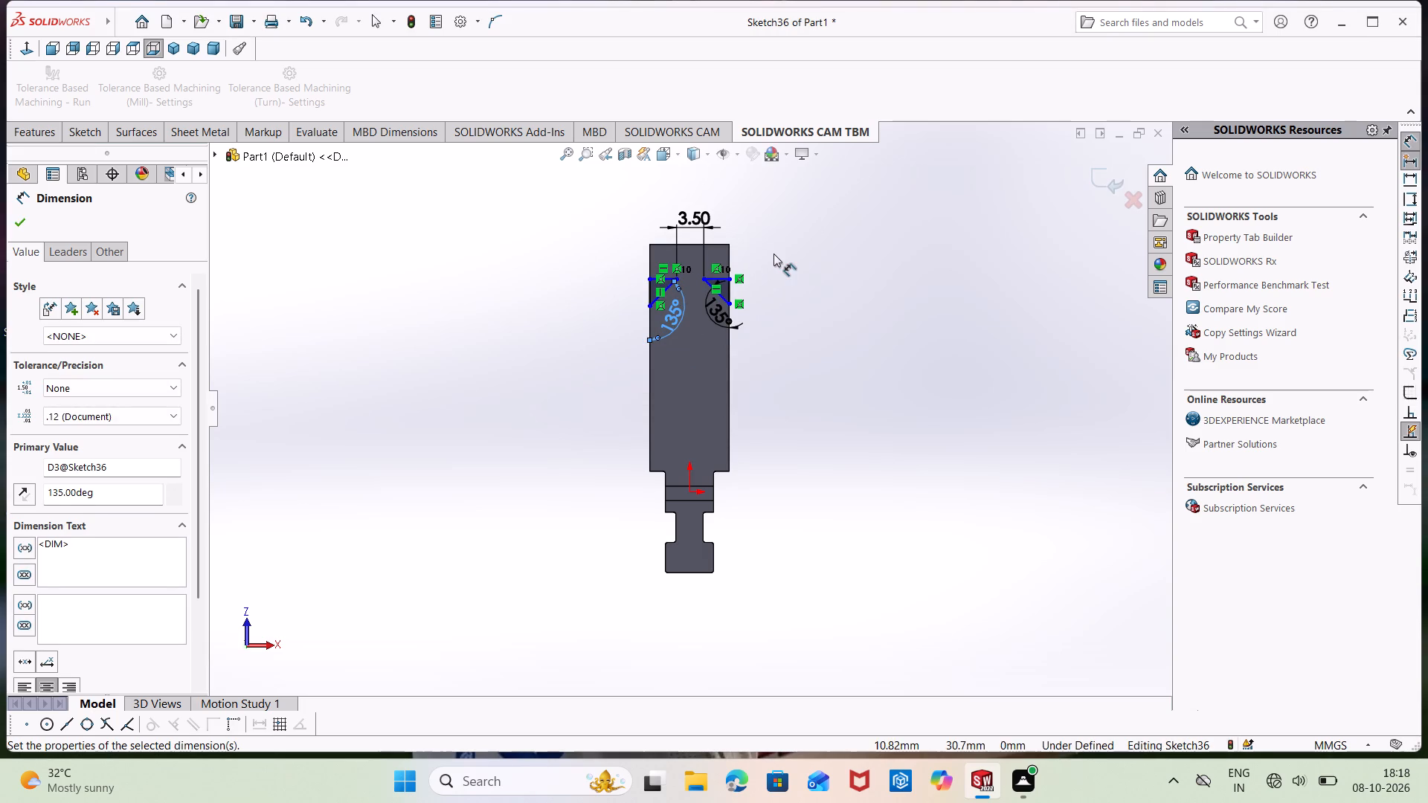
Dimension the vertical distance from the left triangle's lower corner to the wide flange's lower-left corner as 21.65 mm.
left_click(773, 254)
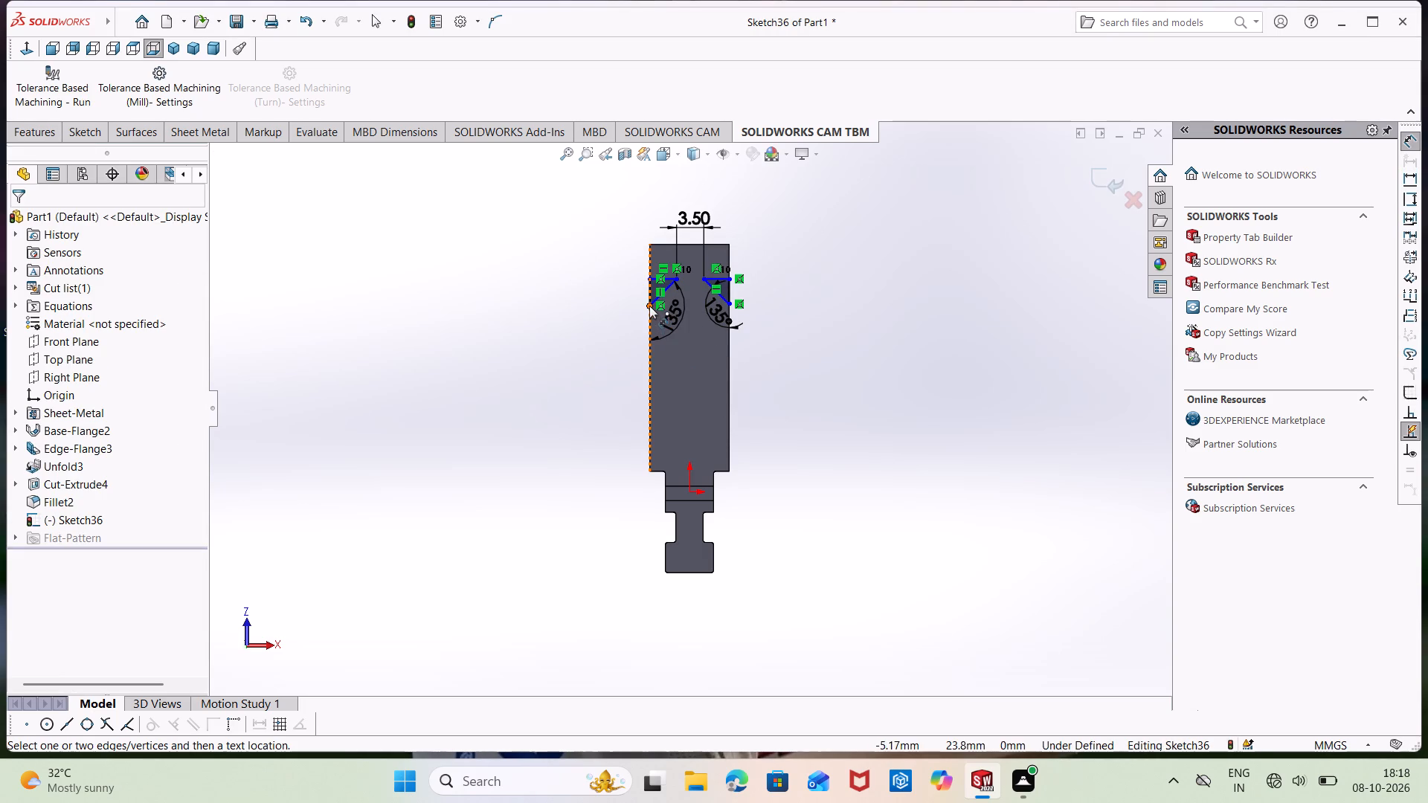
left_click(649, 306)
left_click(649, 470)
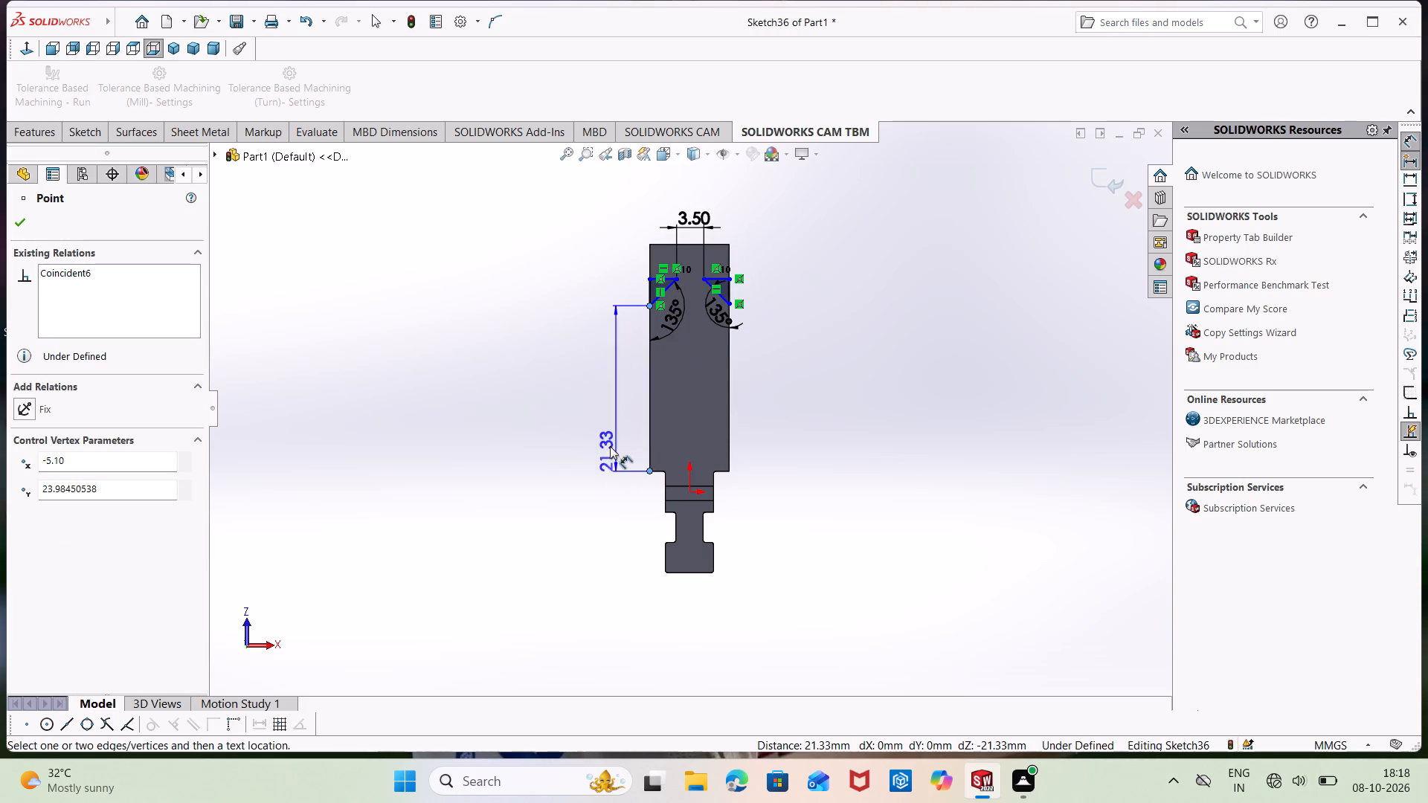
left_click(591, 405)
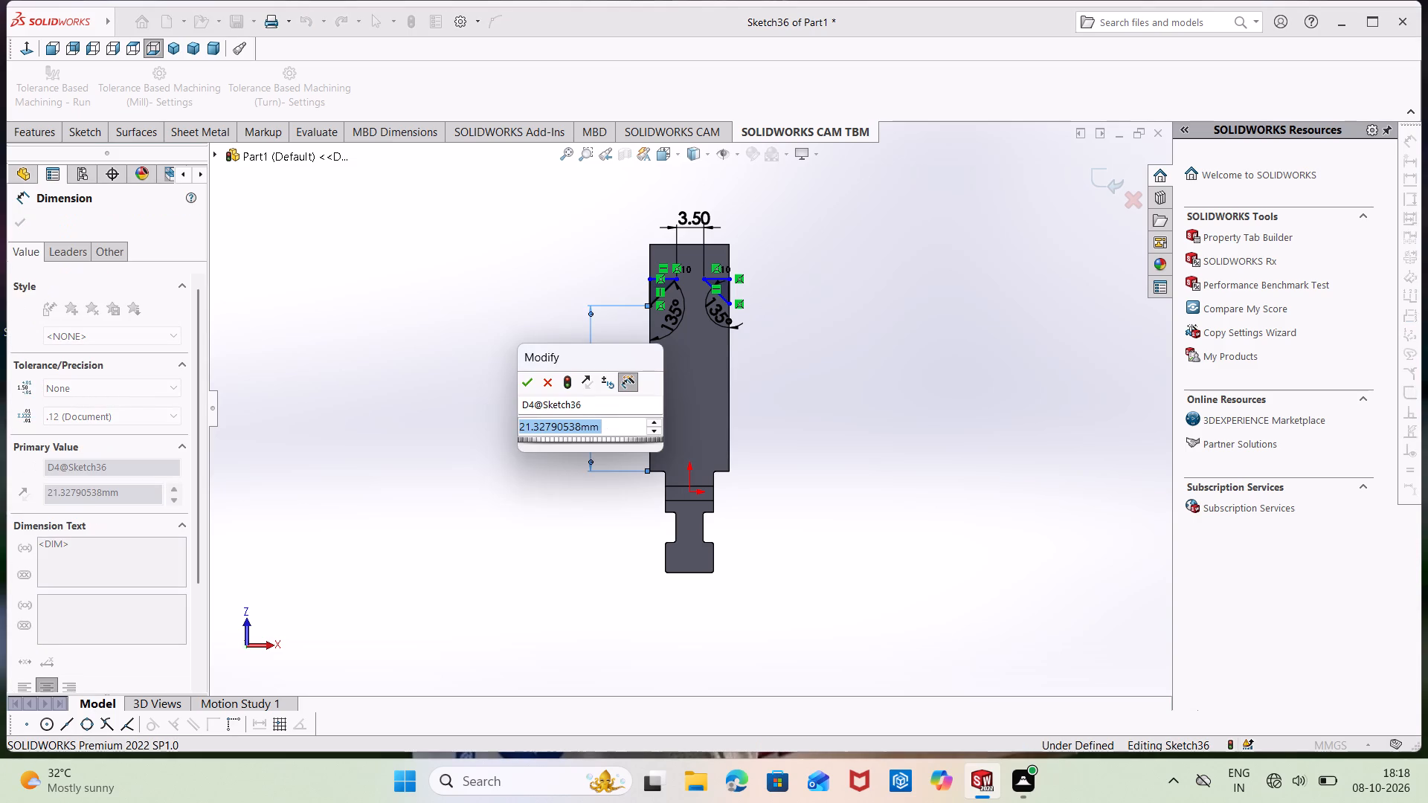
key("BackSpace")
type("21.65")
key("Return")
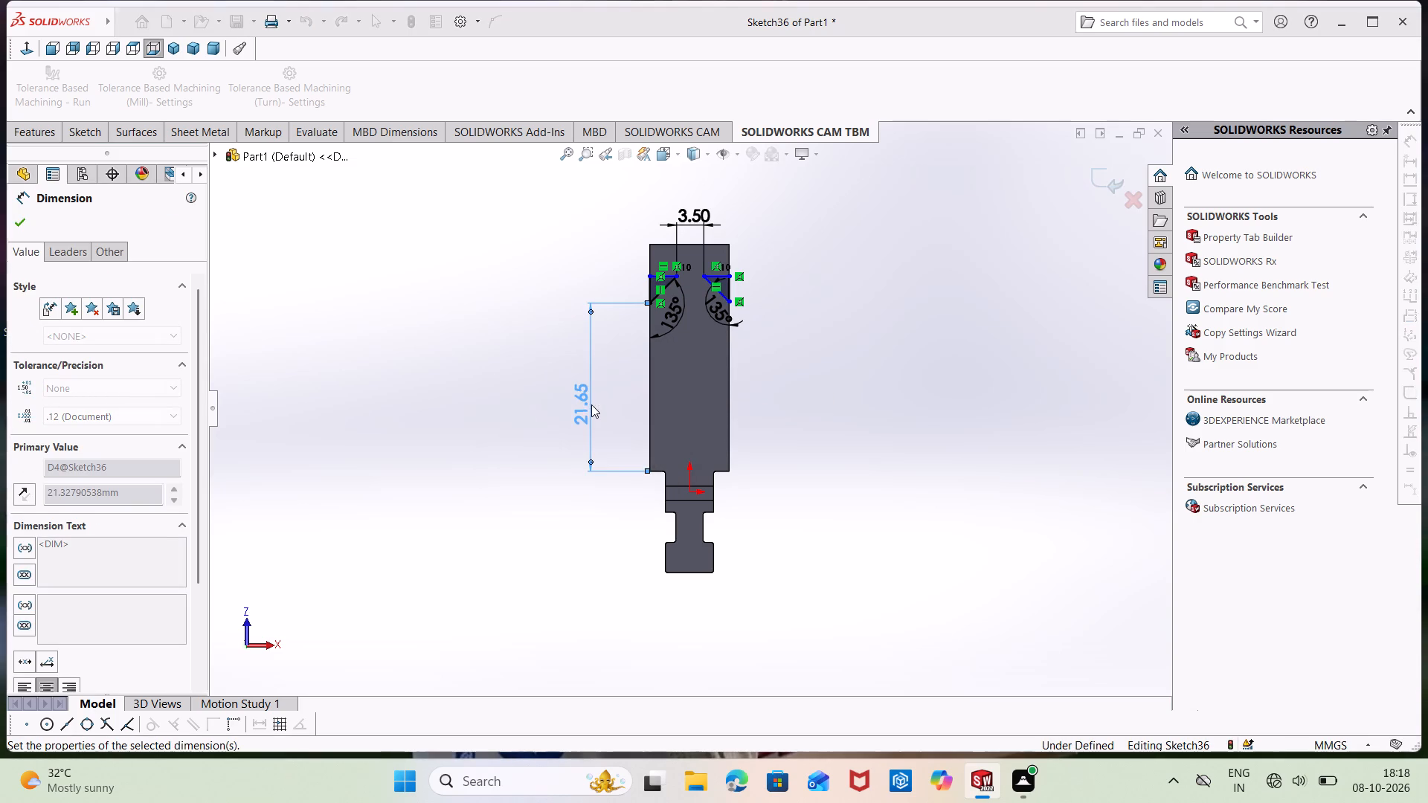
Dimension the vertical distance from the right triangle's lower corner to the wide flange's lower-right corner as 21.65 mm.
left_click(732, 297)
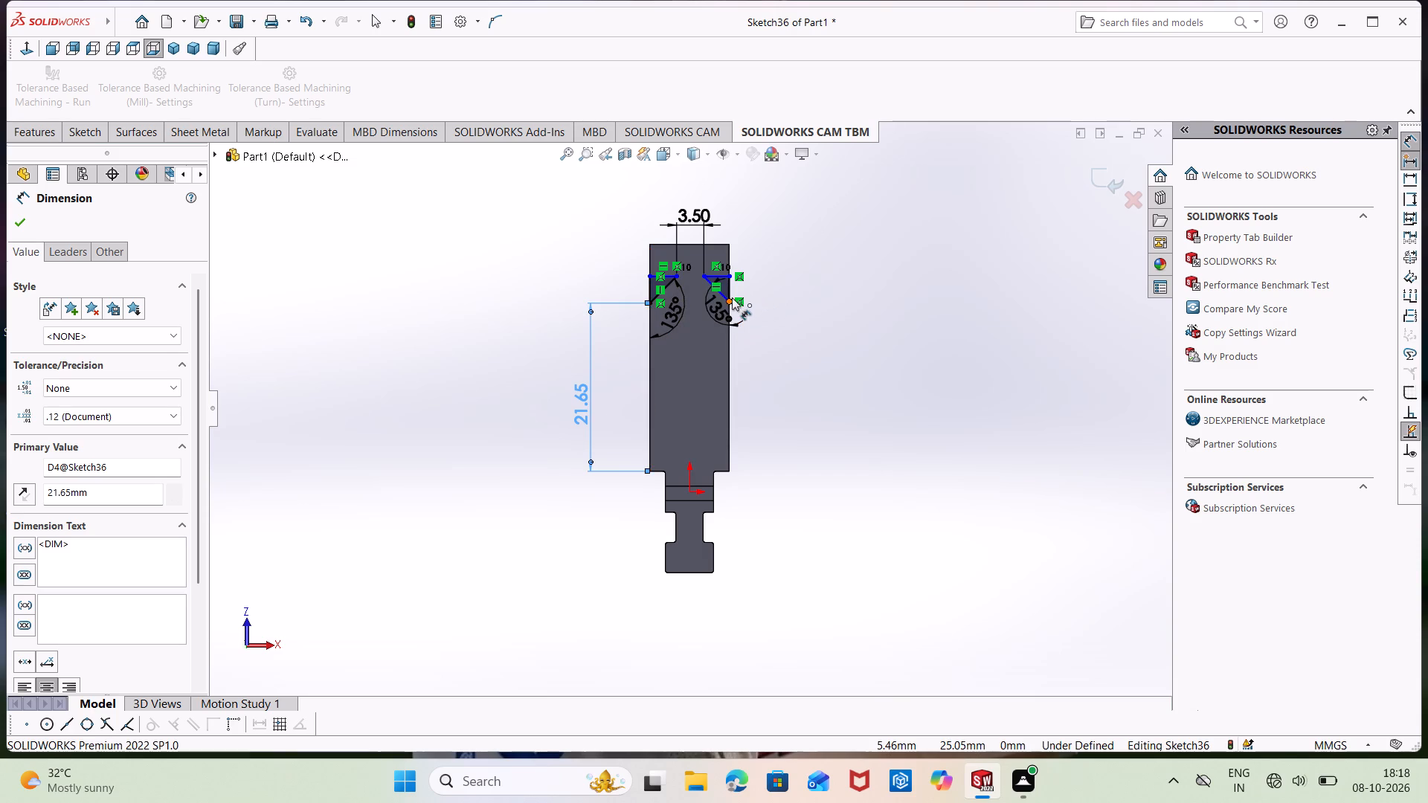
left_click(728, 471)
left_click(791, 396)
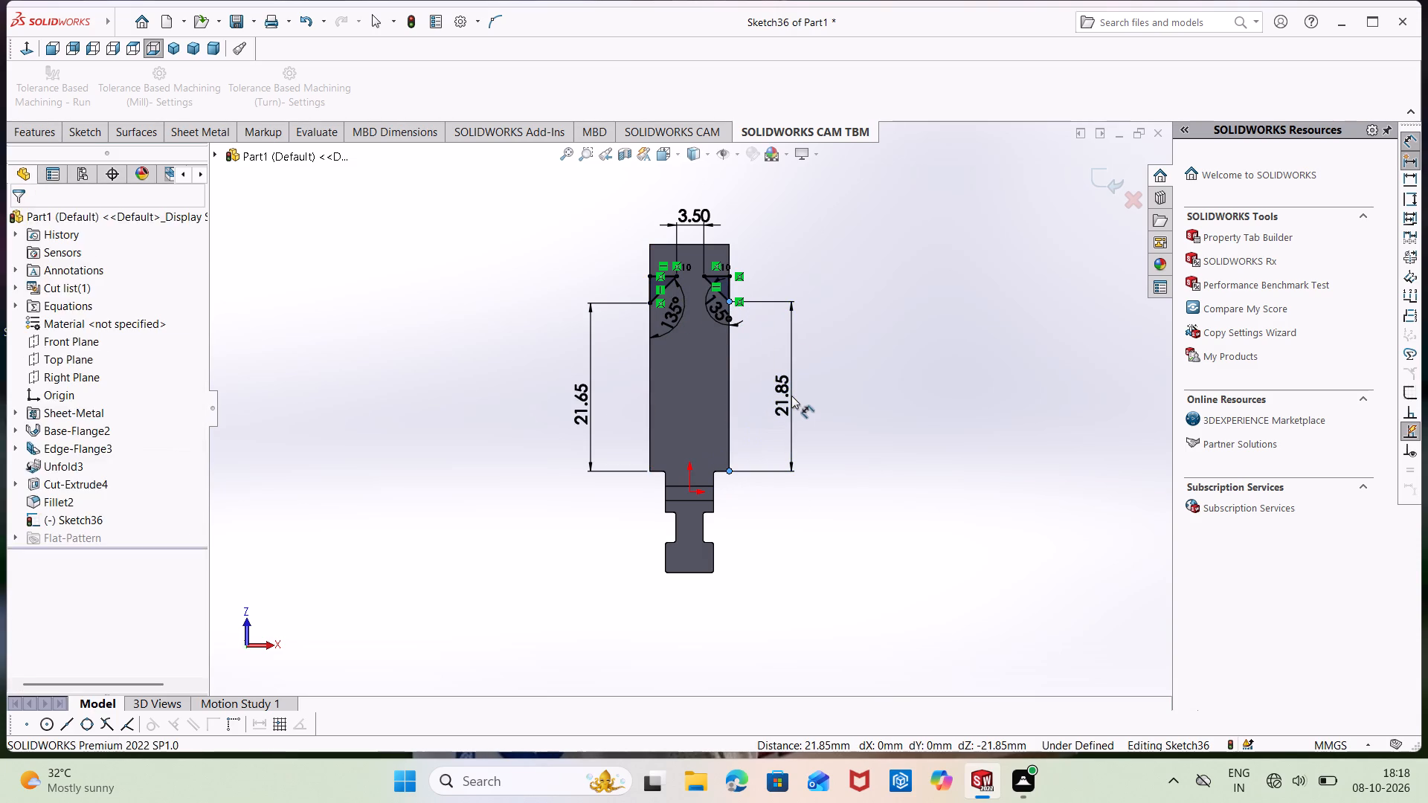
key("BackSpace")
type("21.65")
key("Return")
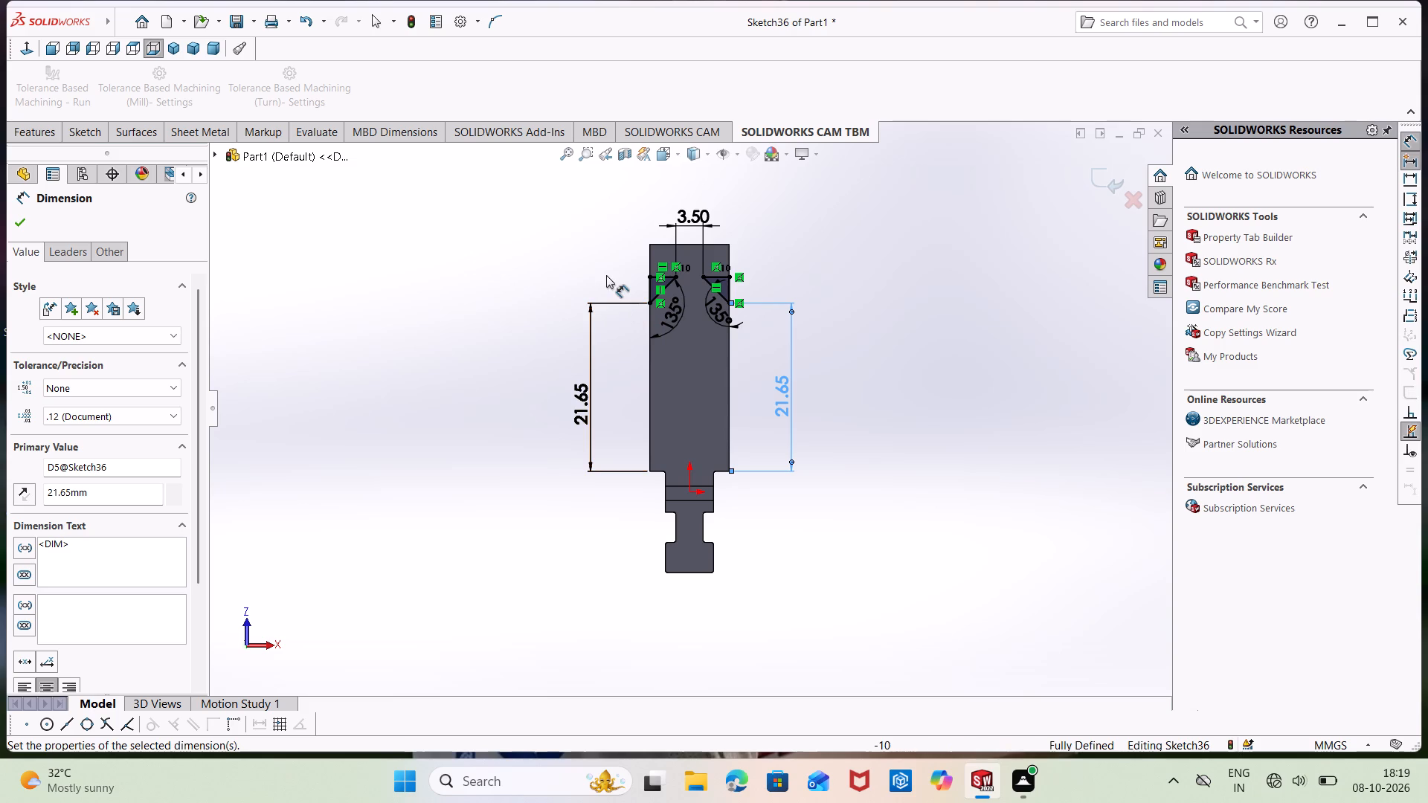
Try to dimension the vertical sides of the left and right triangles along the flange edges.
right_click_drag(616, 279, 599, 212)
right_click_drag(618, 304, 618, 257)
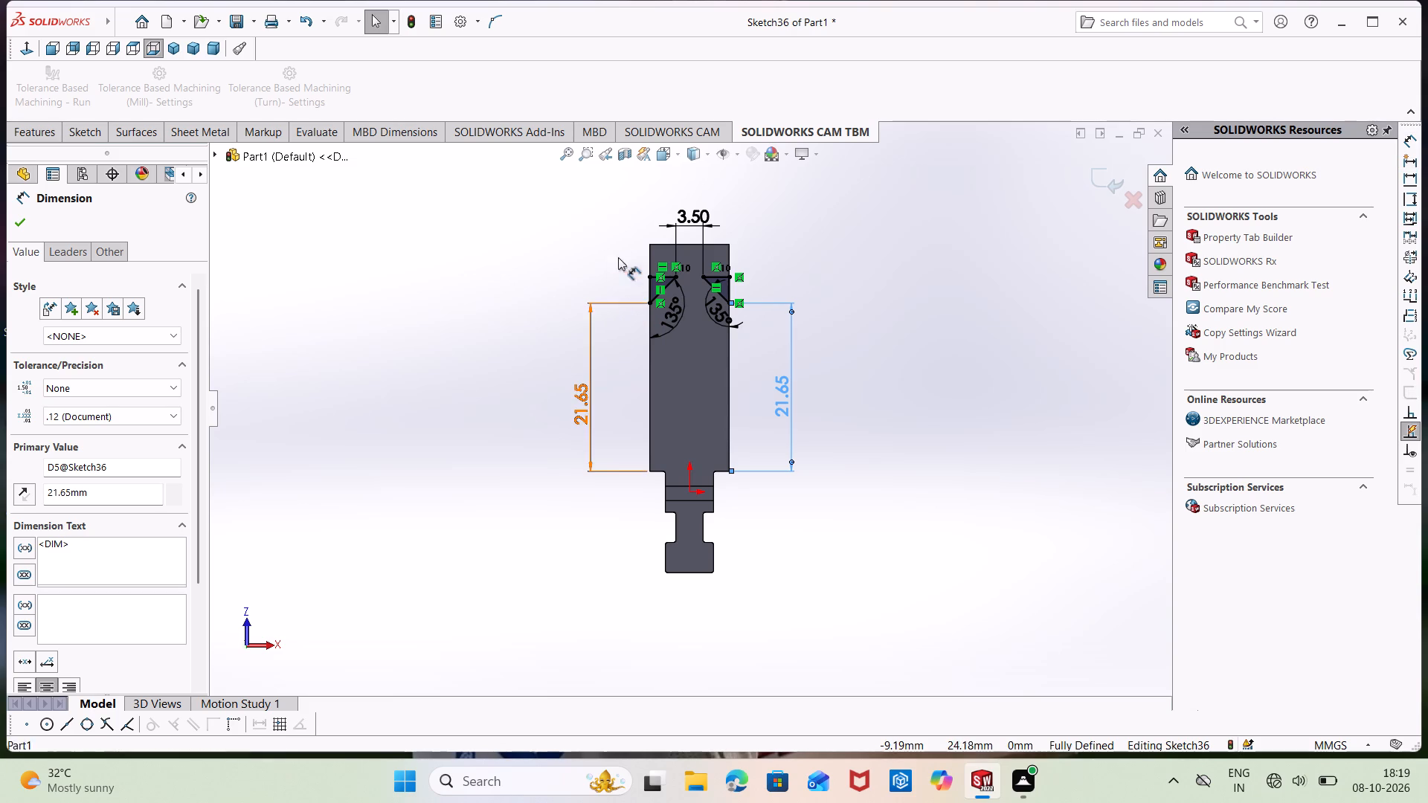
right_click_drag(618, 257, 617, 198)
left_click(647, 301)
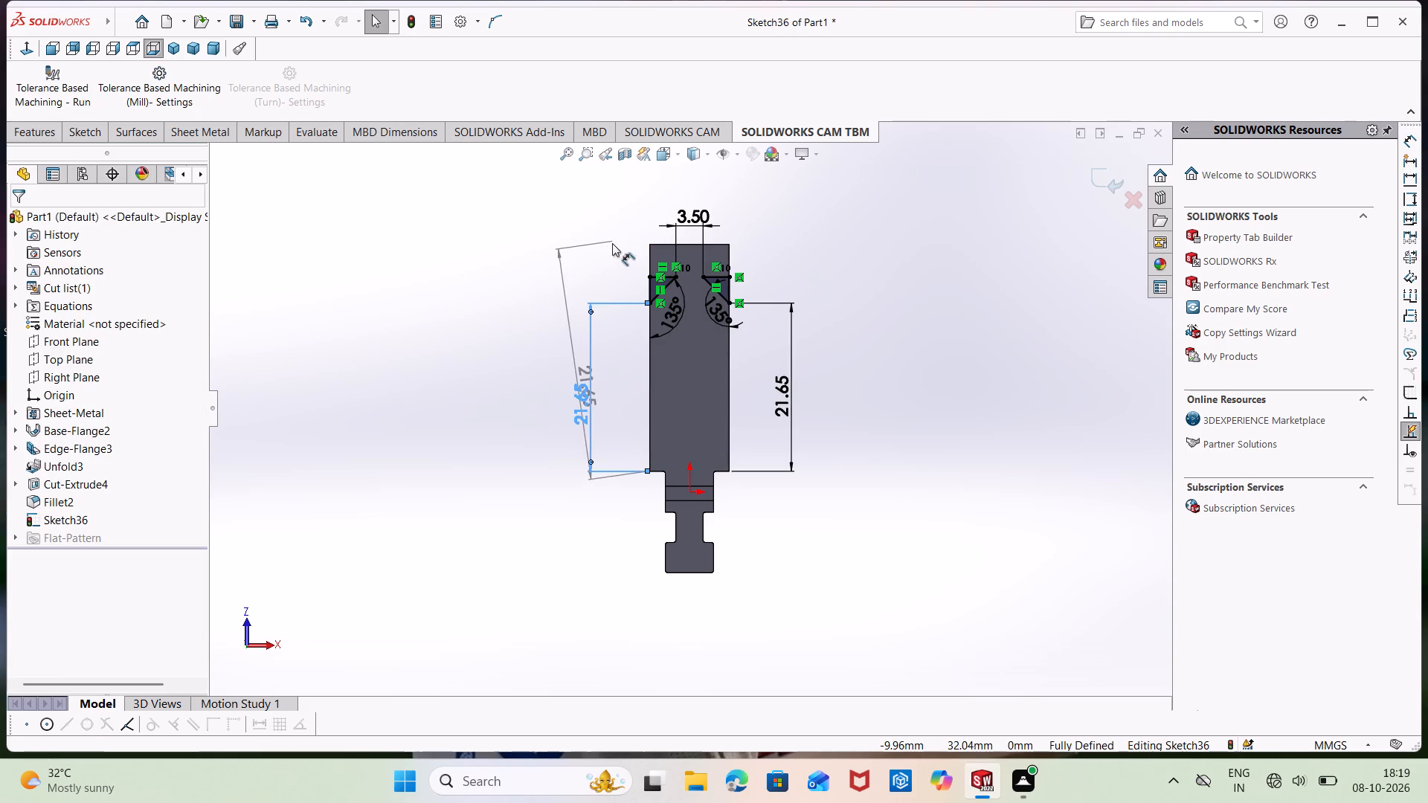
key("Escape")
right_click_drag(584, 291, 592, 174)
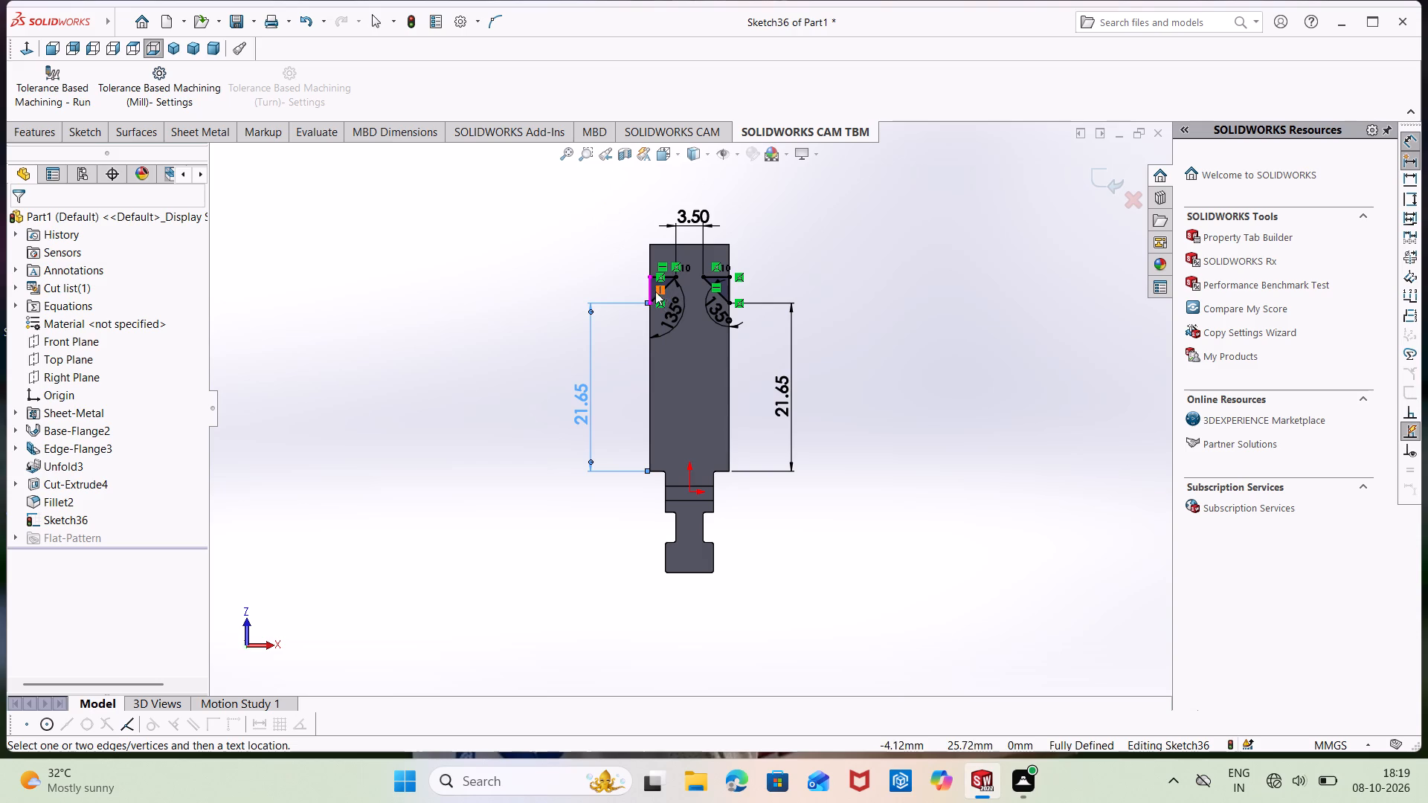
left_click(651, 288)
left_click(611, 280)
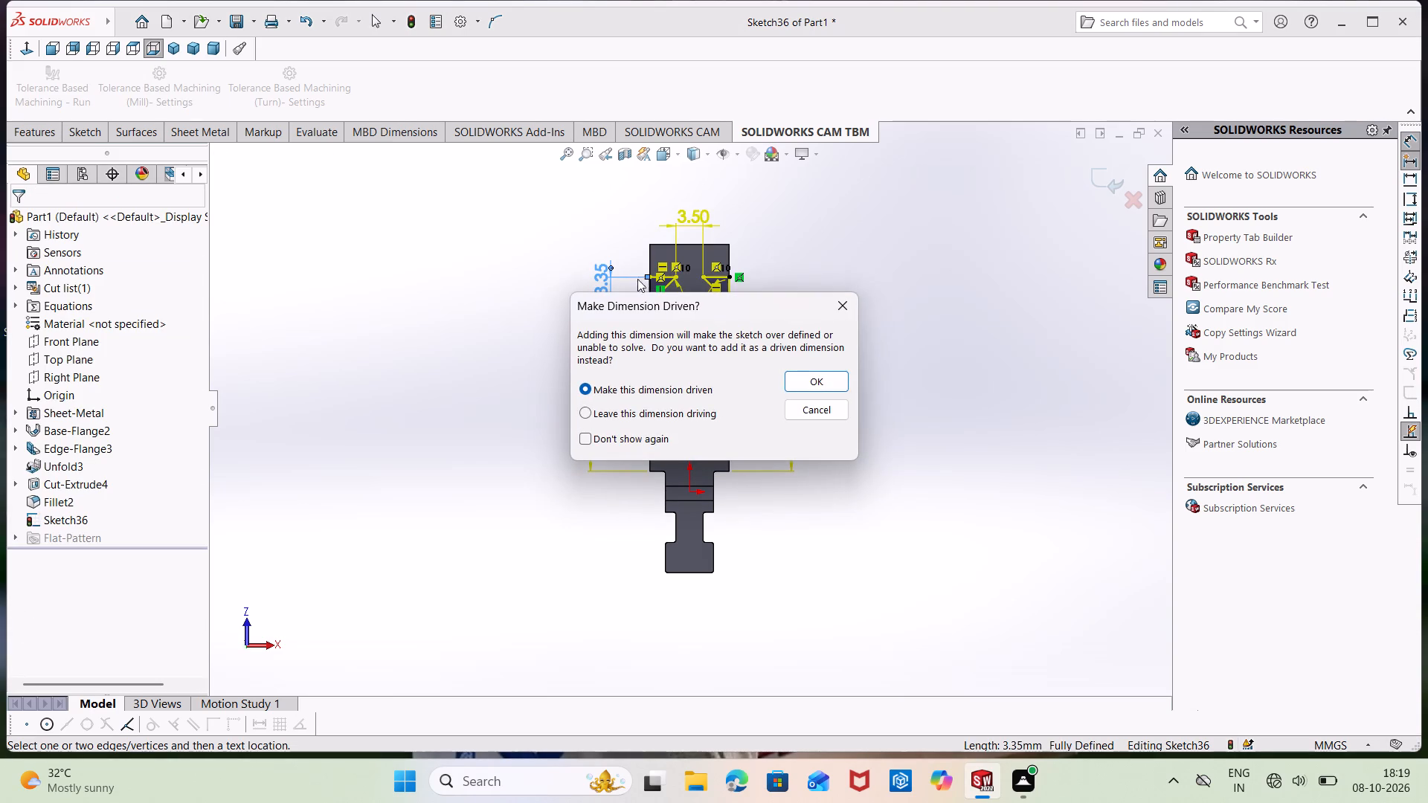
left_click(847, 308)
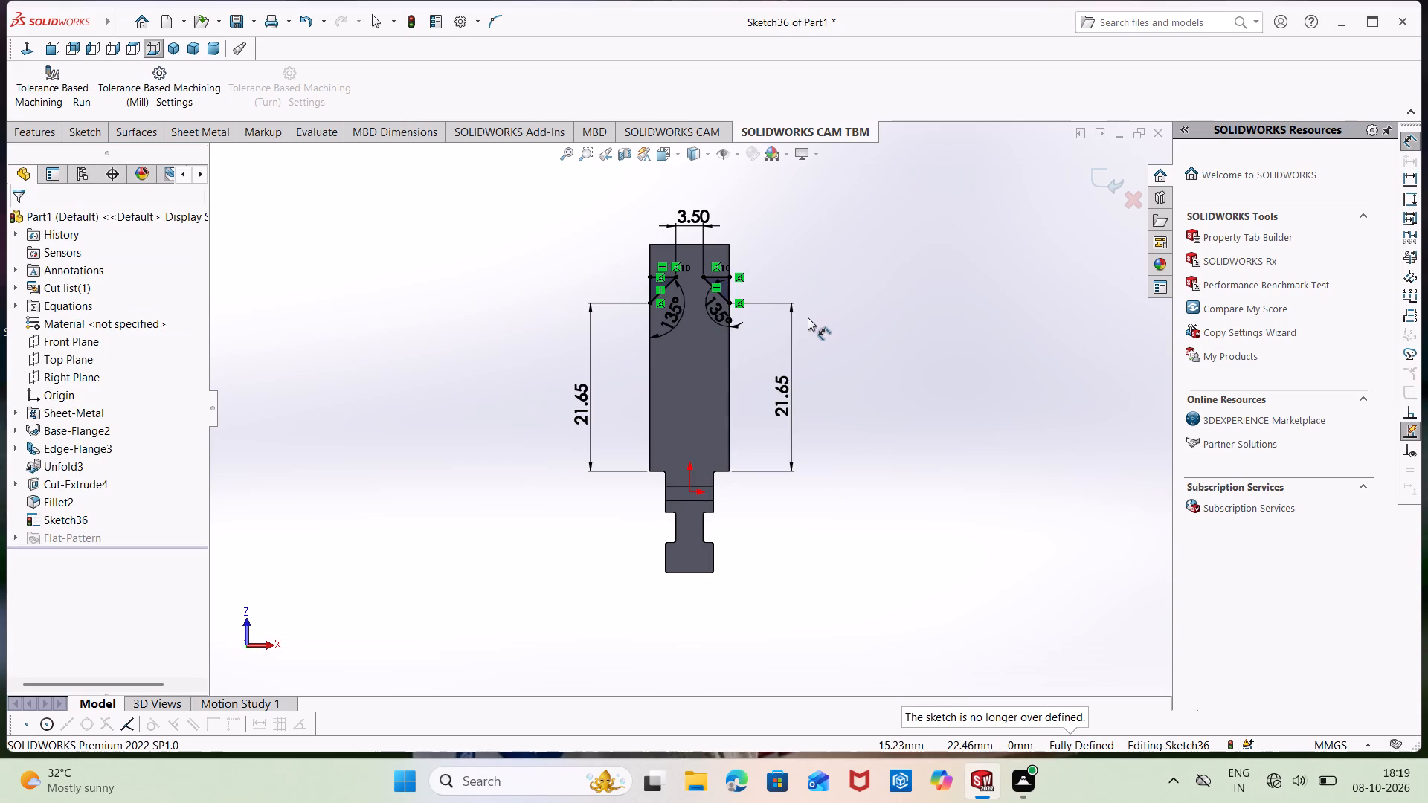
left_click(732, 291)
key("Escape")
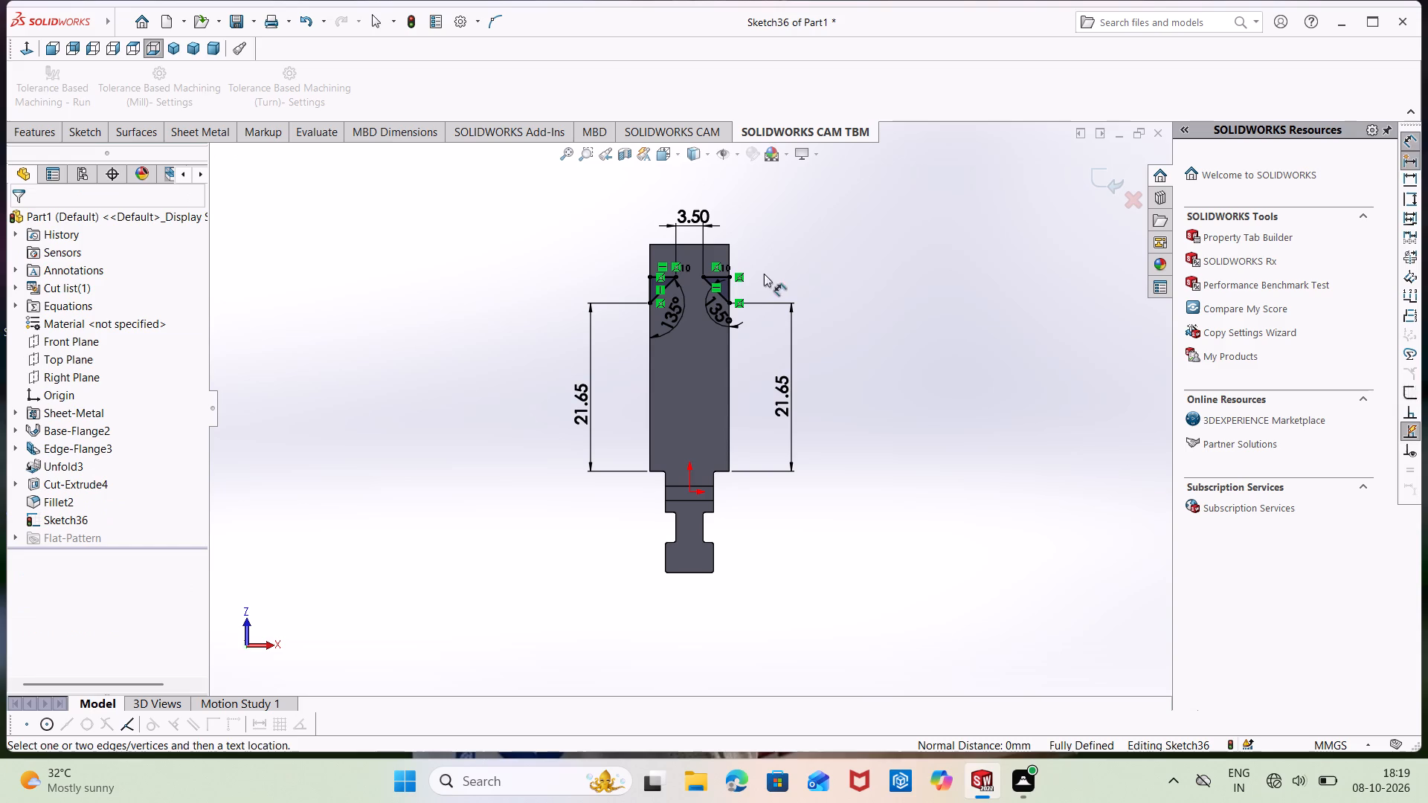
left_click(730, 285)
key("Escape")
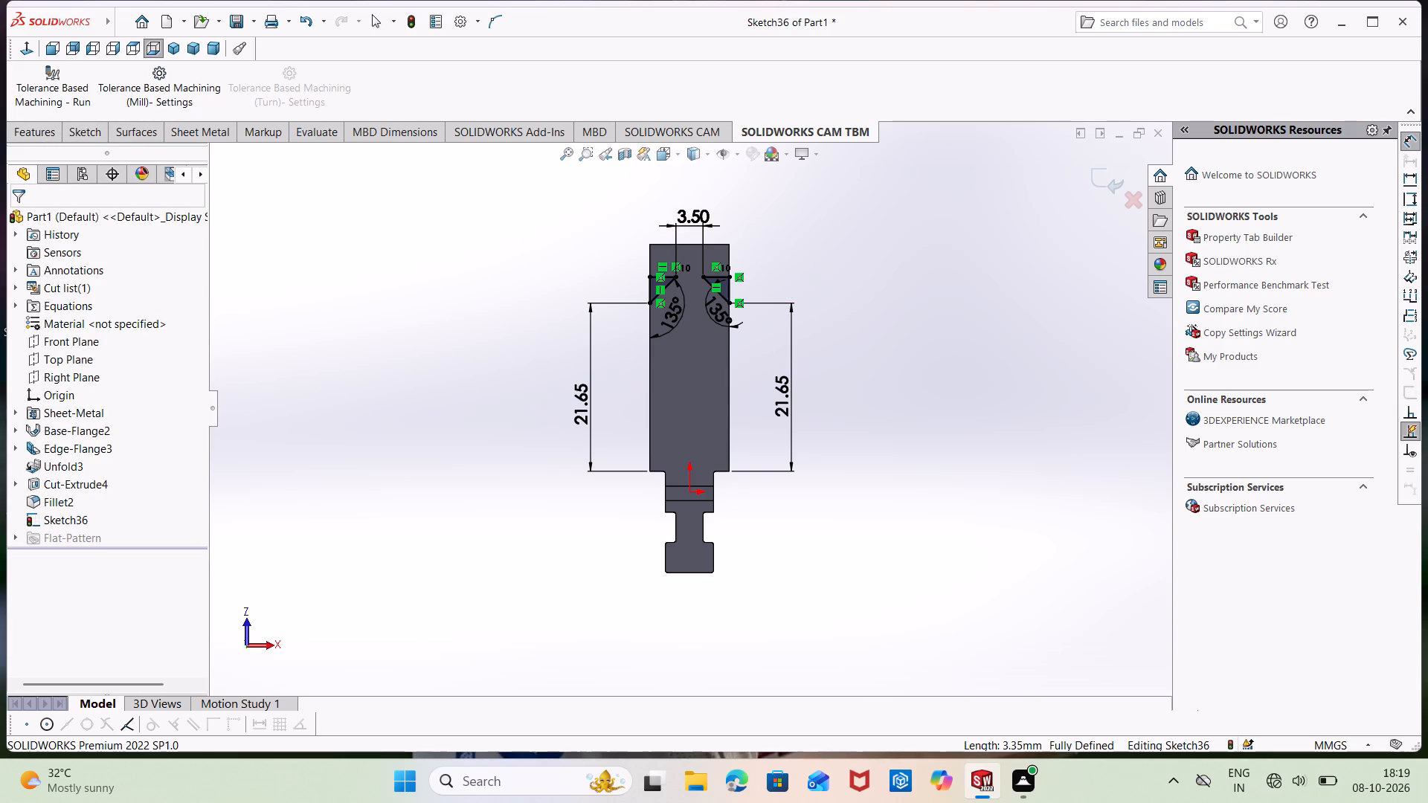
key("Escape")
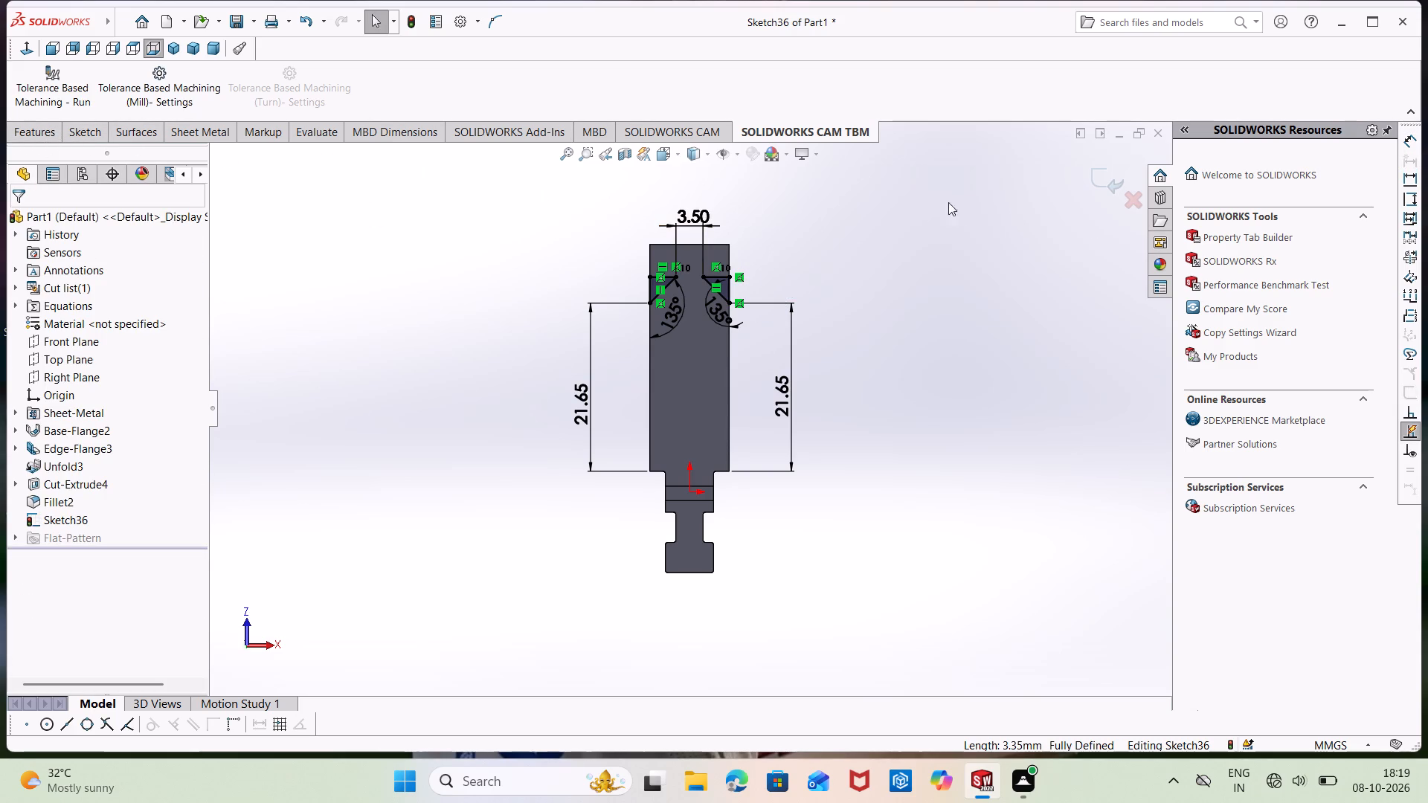
Cut the two triangular notches through the flange with an Extruded Cut set to Through All with Normal cut.
left_click(192, 129)
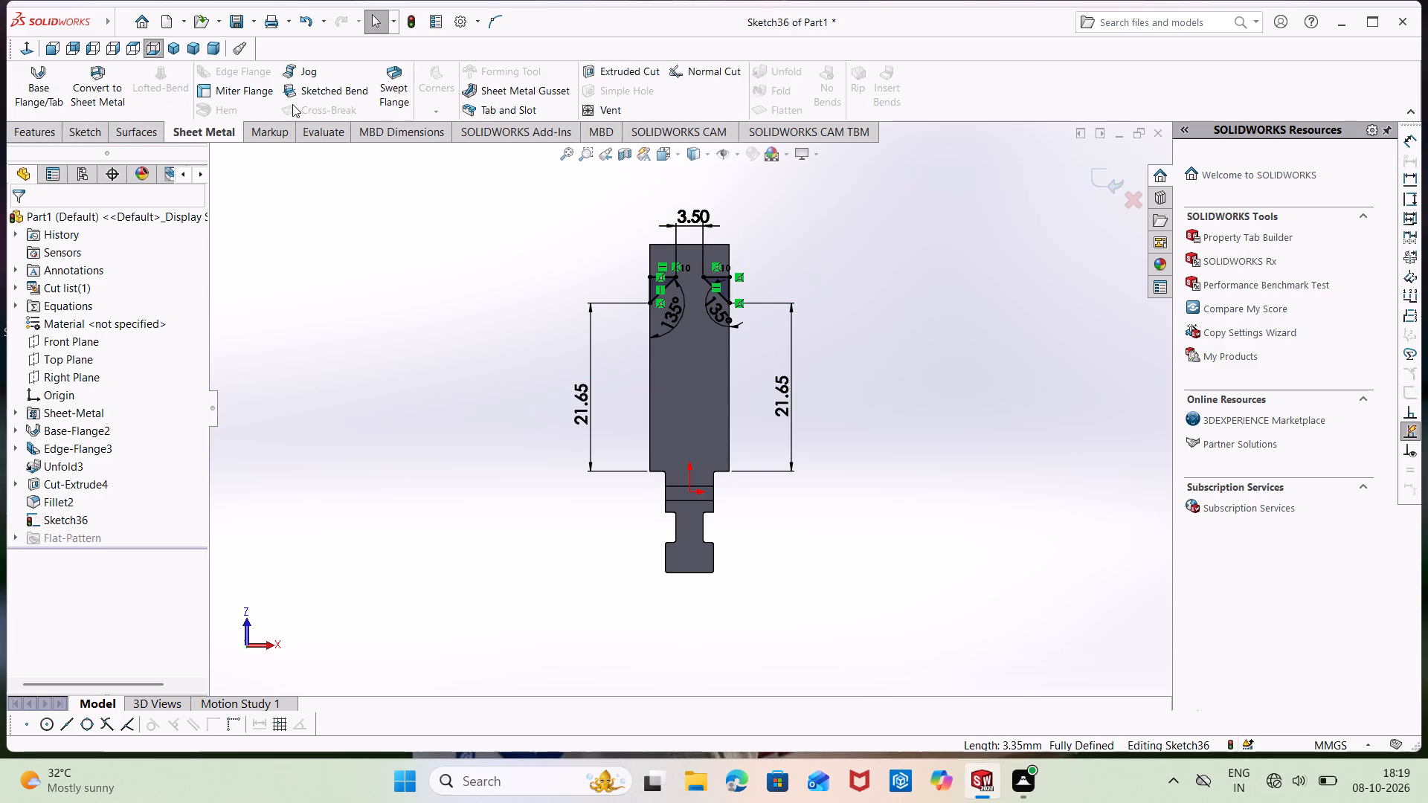
left_click(30, 132)
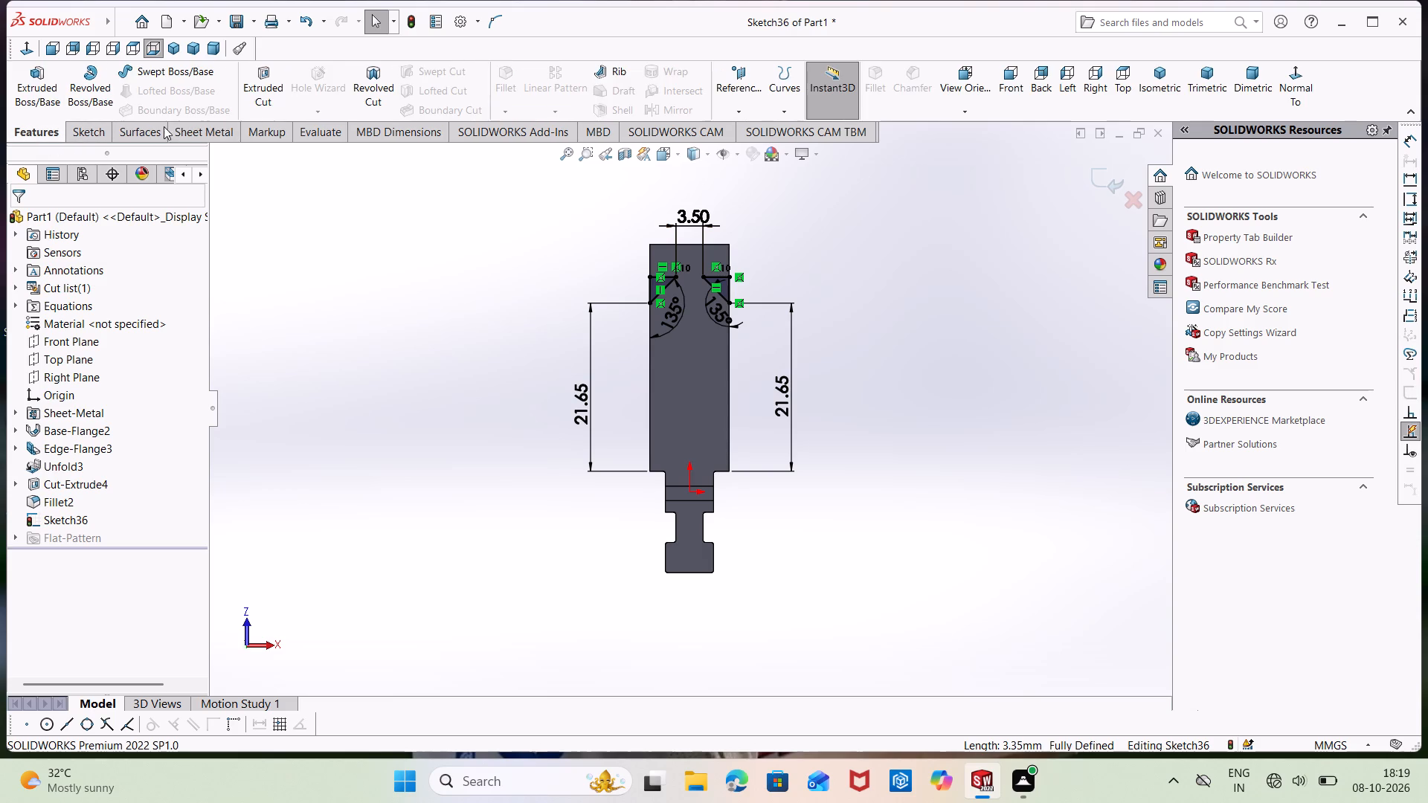
left_click(264, 88)
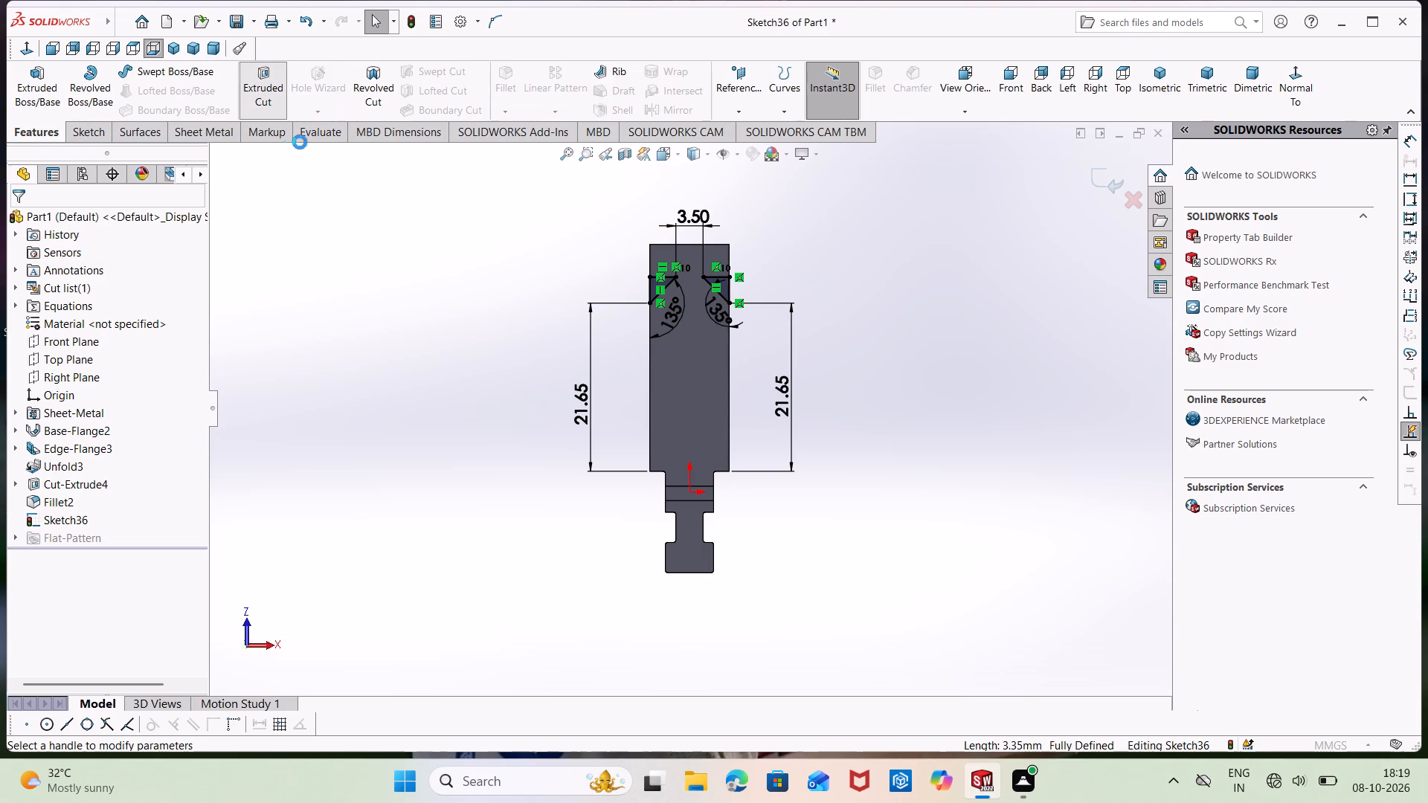
middle_click_drag(481, 299, 609, 390)
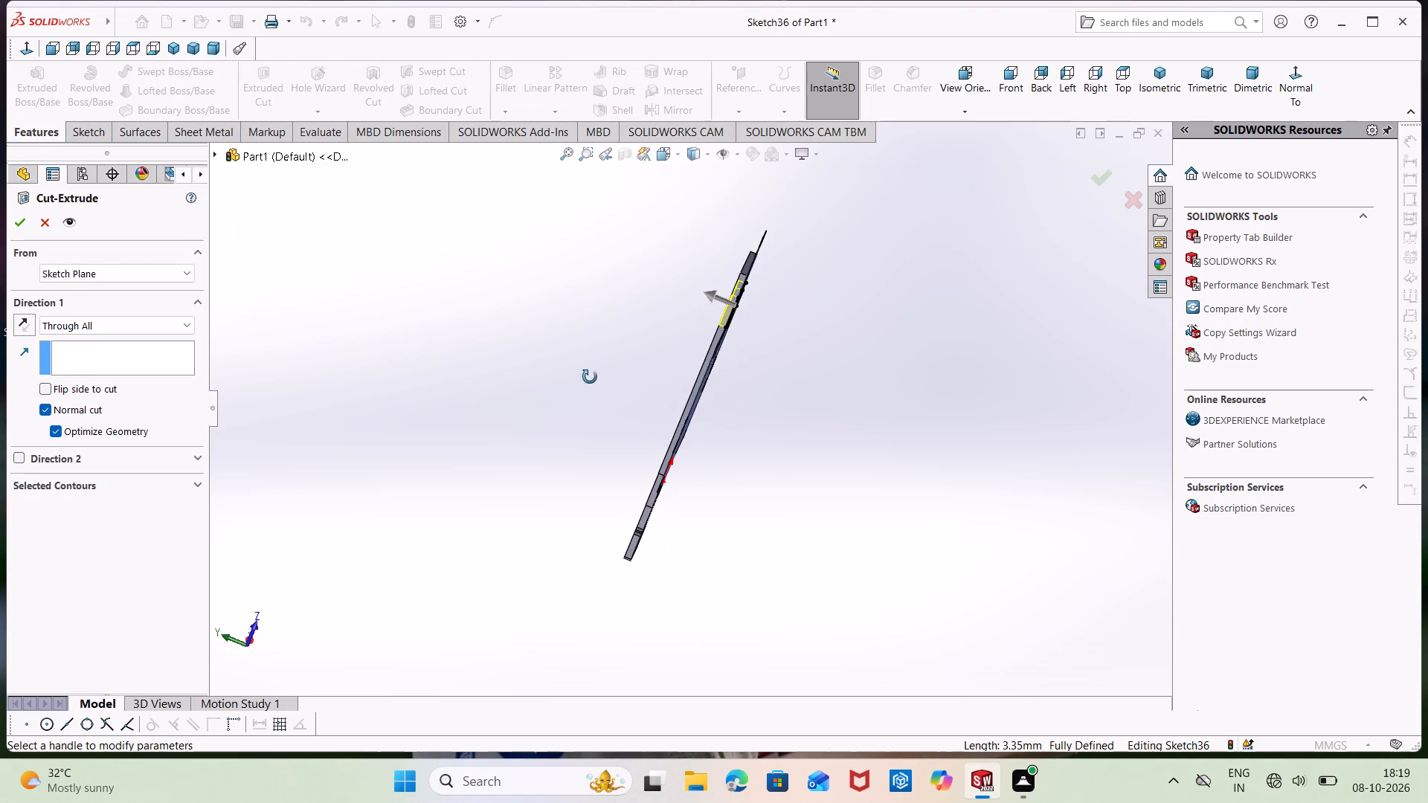
left_click(17, 225)
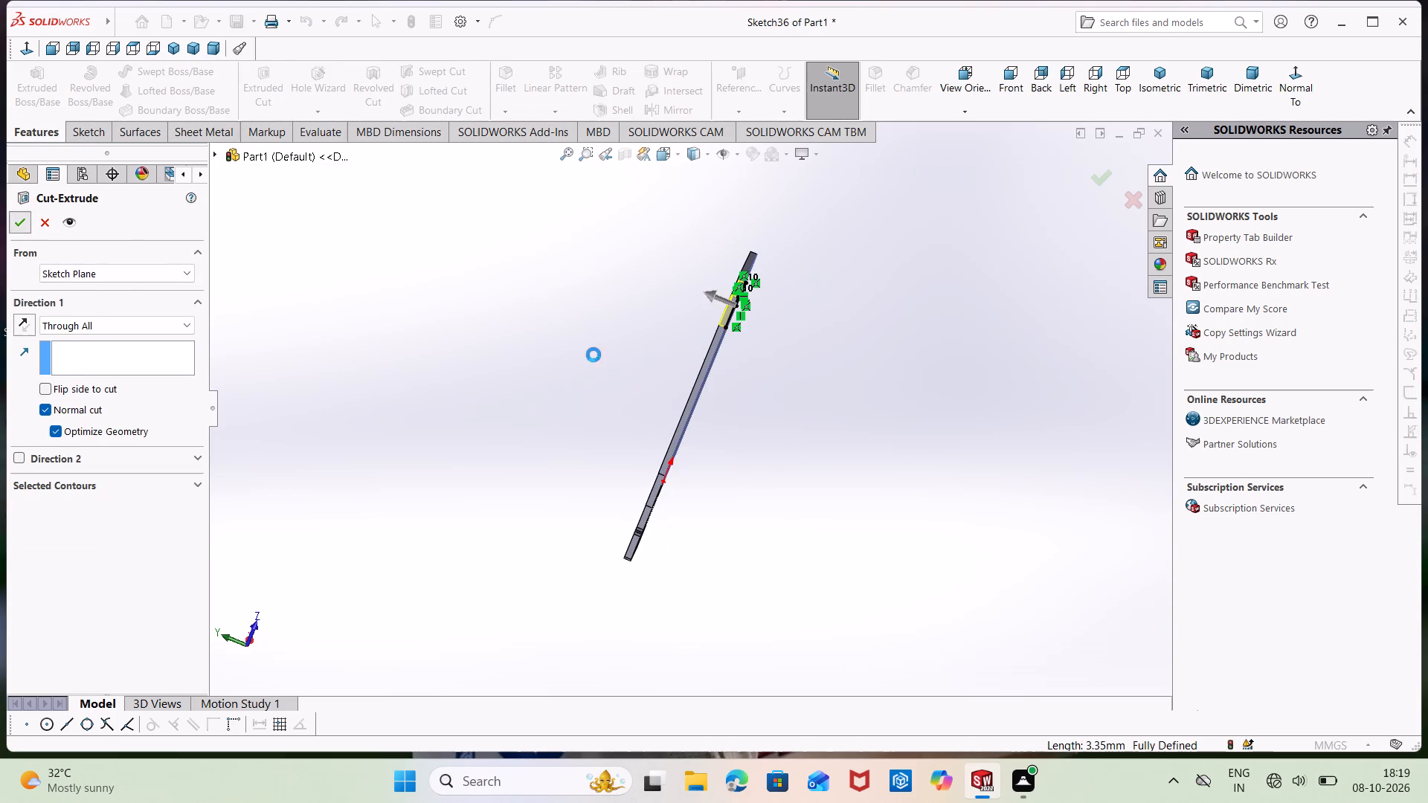
left_click(594, 355)
middle_click_drag(835, 358, 715, 302)
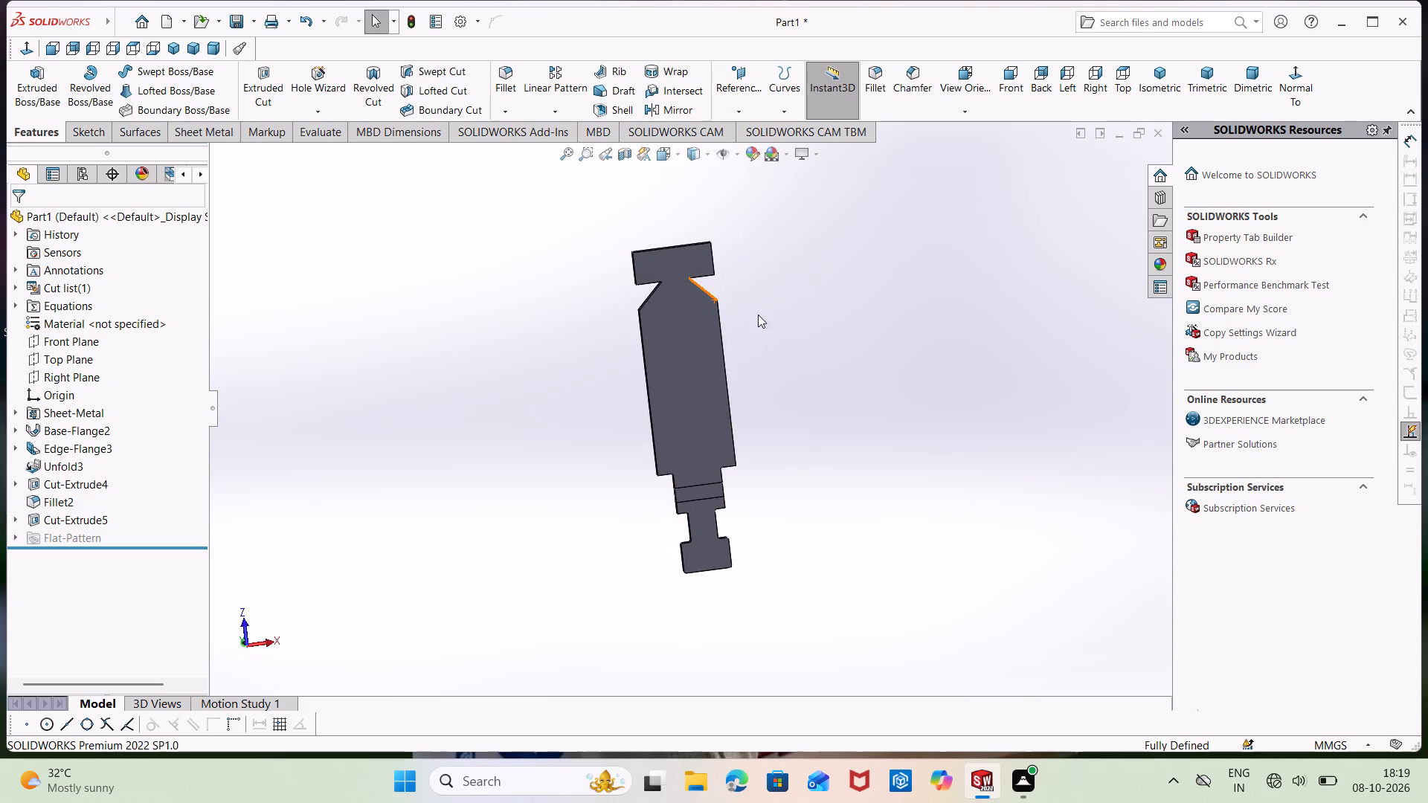
middle_click_drag(817, 348, 760, 312)
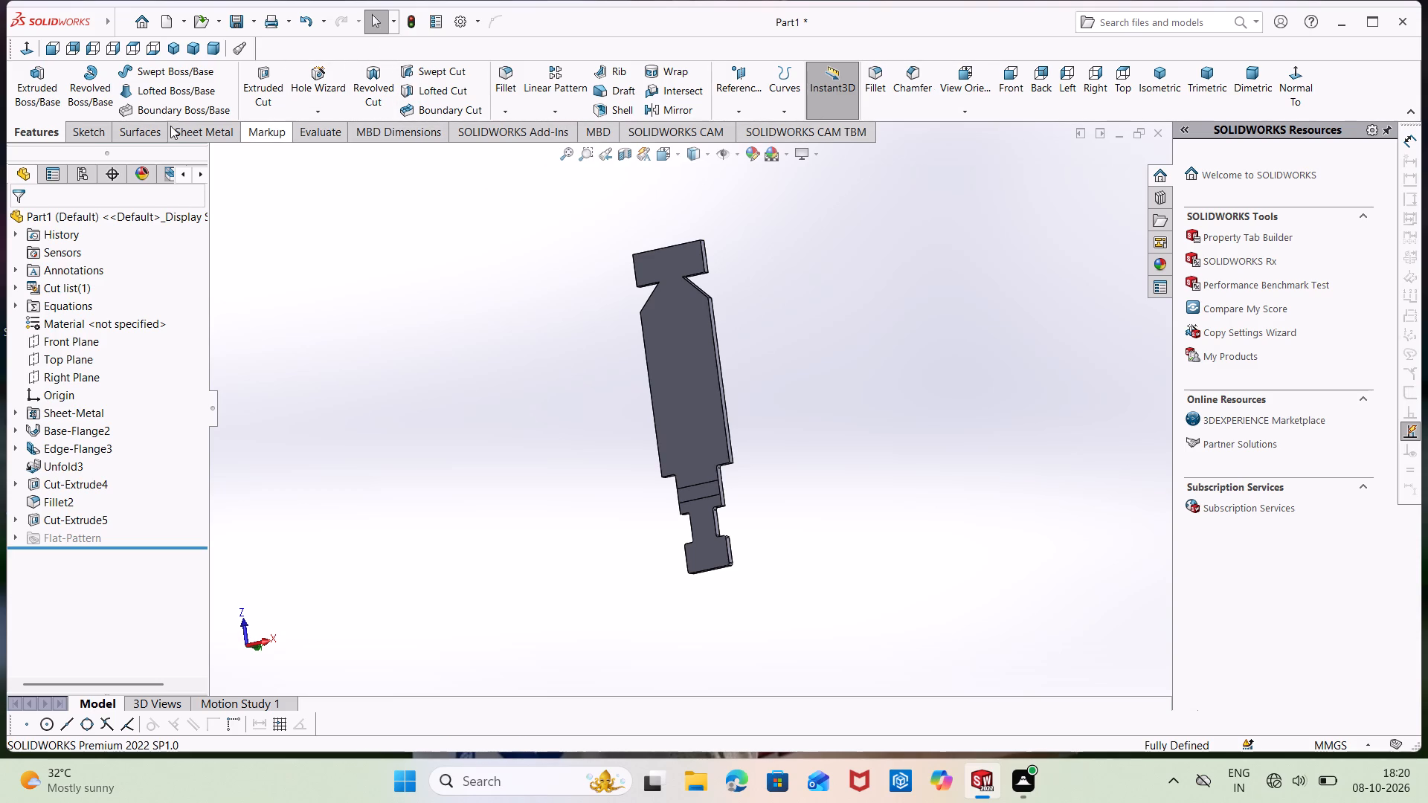
Fold the unfolded strip back up, keeping the wide flange face fixed and collecting all bends.
left_click(199, 133)
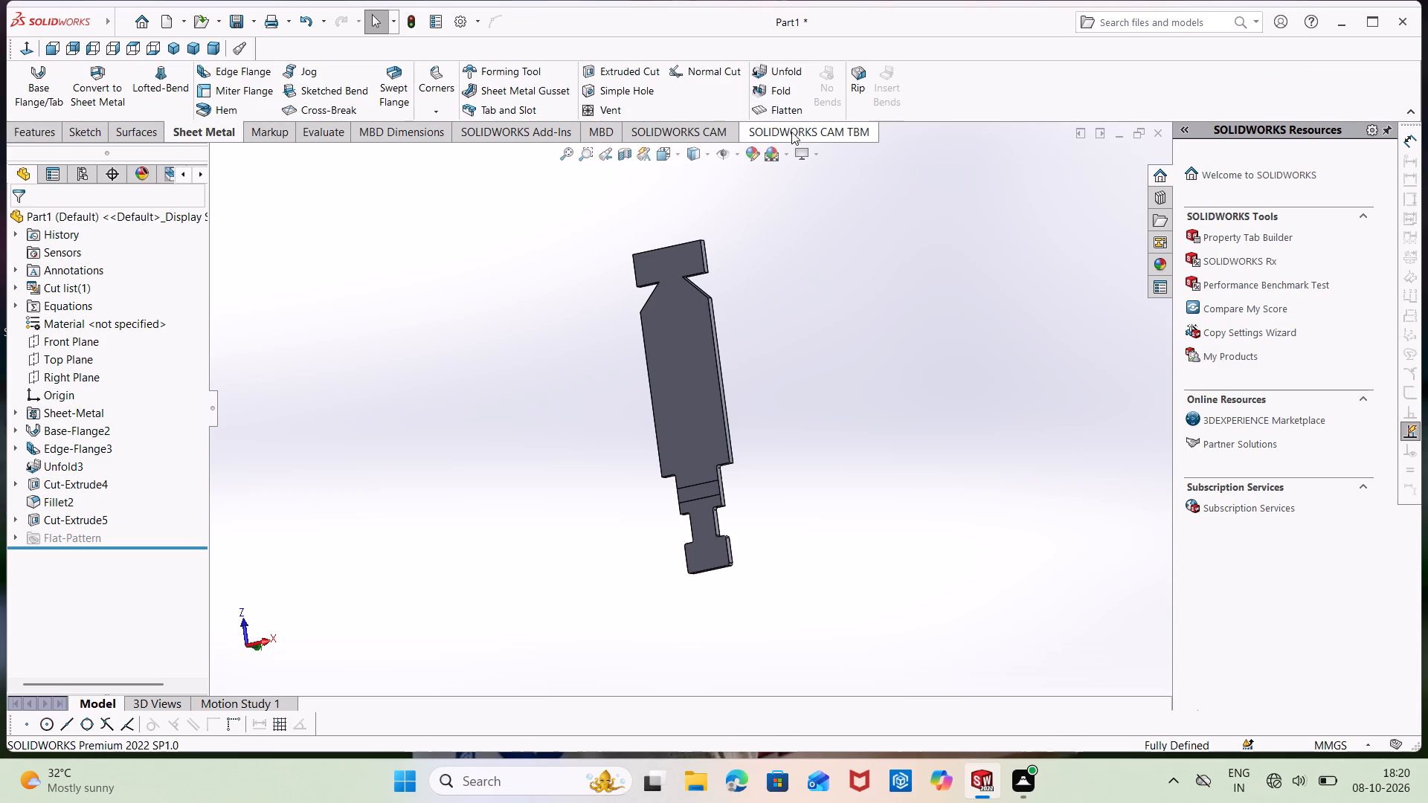
left_click(778, 93)
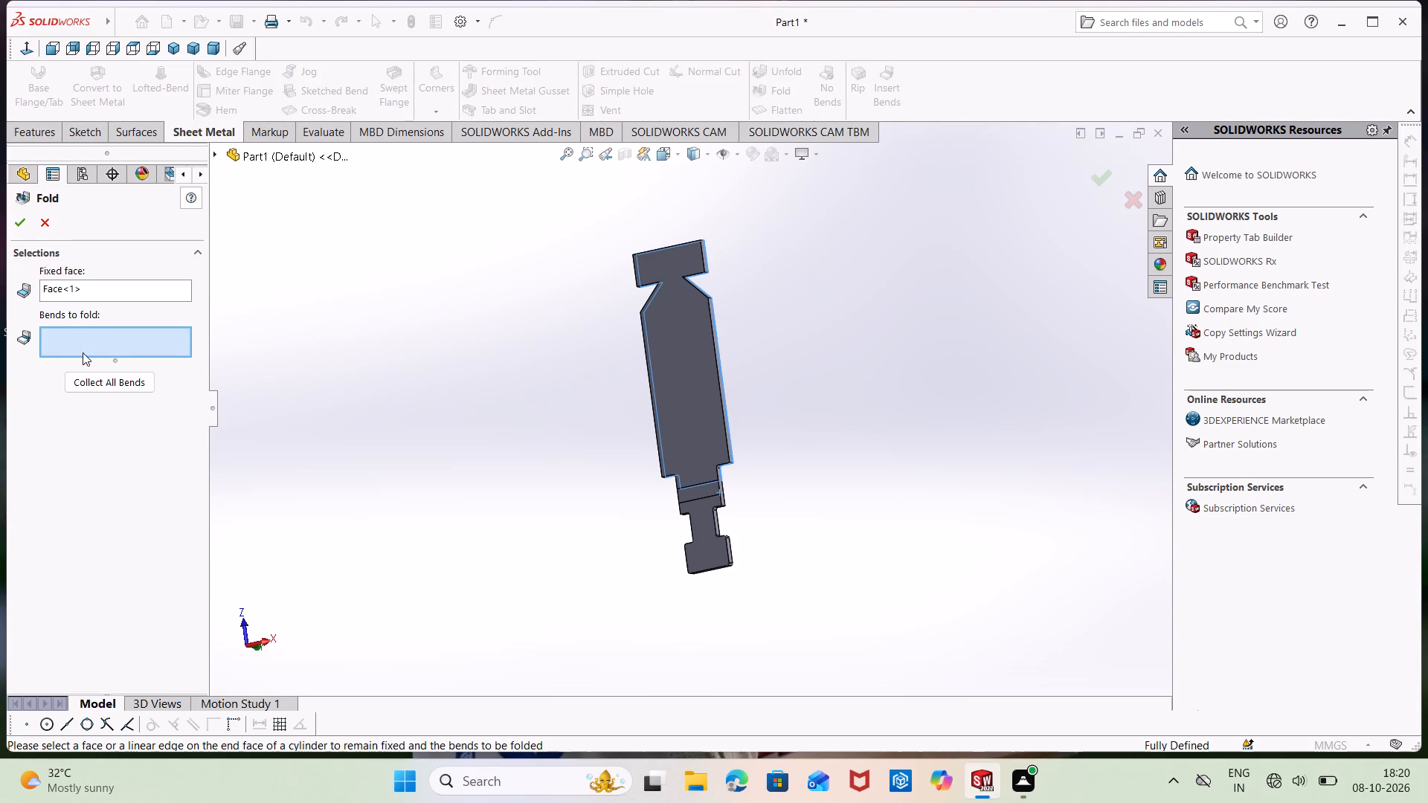
left_click(83, 352)
left_click(115, 375)
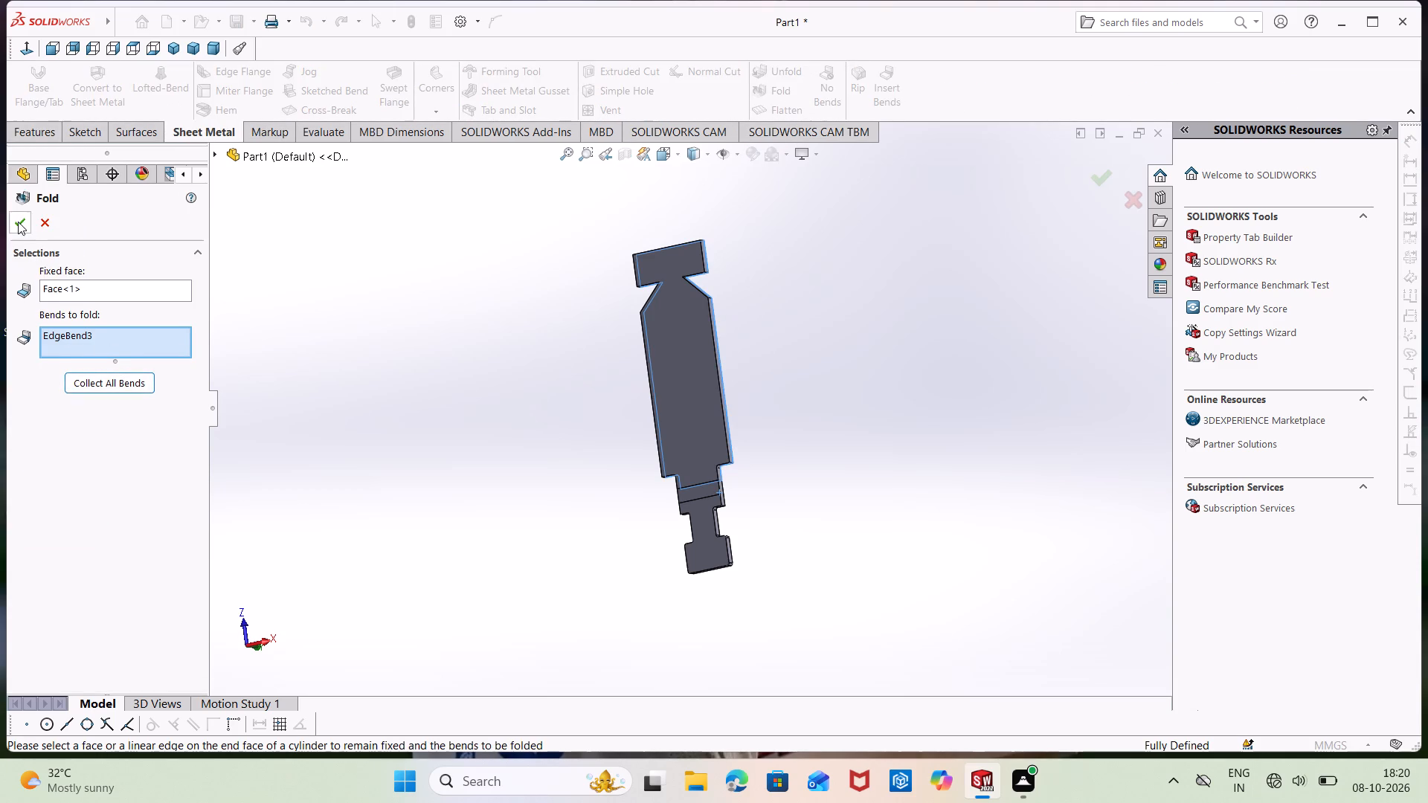
left_click(17, 222)
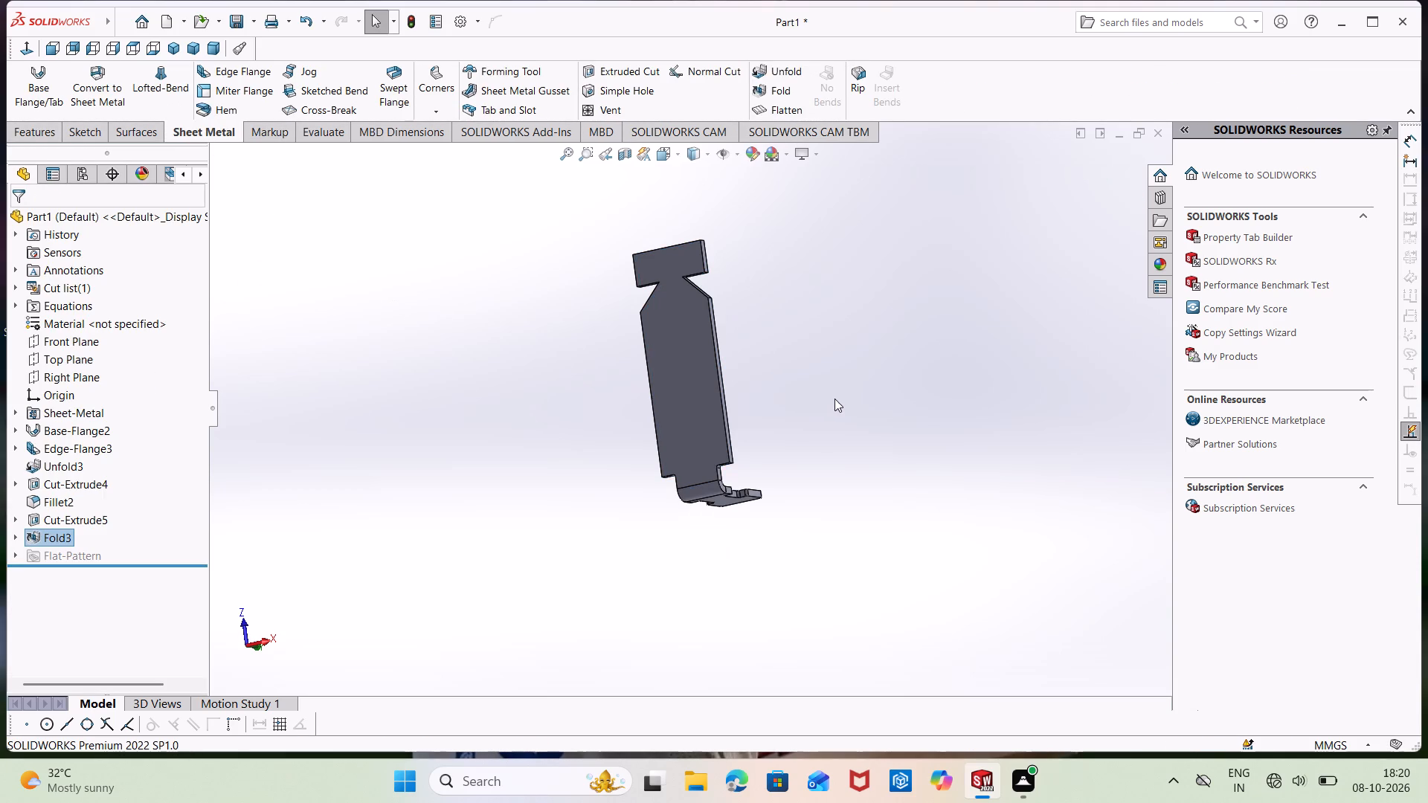
Add a 90° edge flange 4.80 mm long, blind, on one side edge of the end tab beyond the notches.
middle_click_drag(834, 399, 663, 397)
middle_click_drag(872, 517, 582, 416)
middle_click_drag(706, 326, 729, 358)
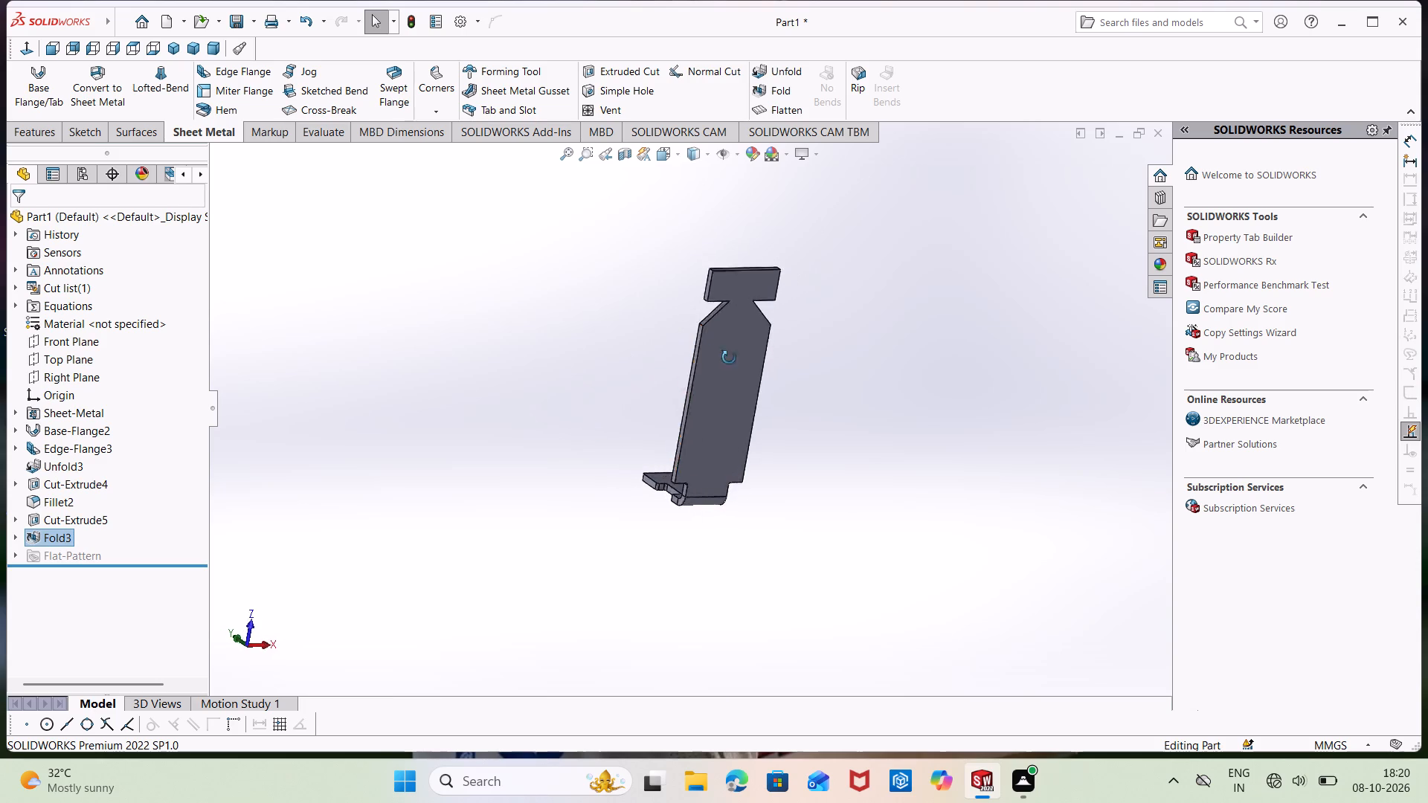
middle_click_drag(729, 358, 874, 552)
middle_click_drag(474, 425, 556, 274)
middle_click_drag(720, 587, 625, 532)
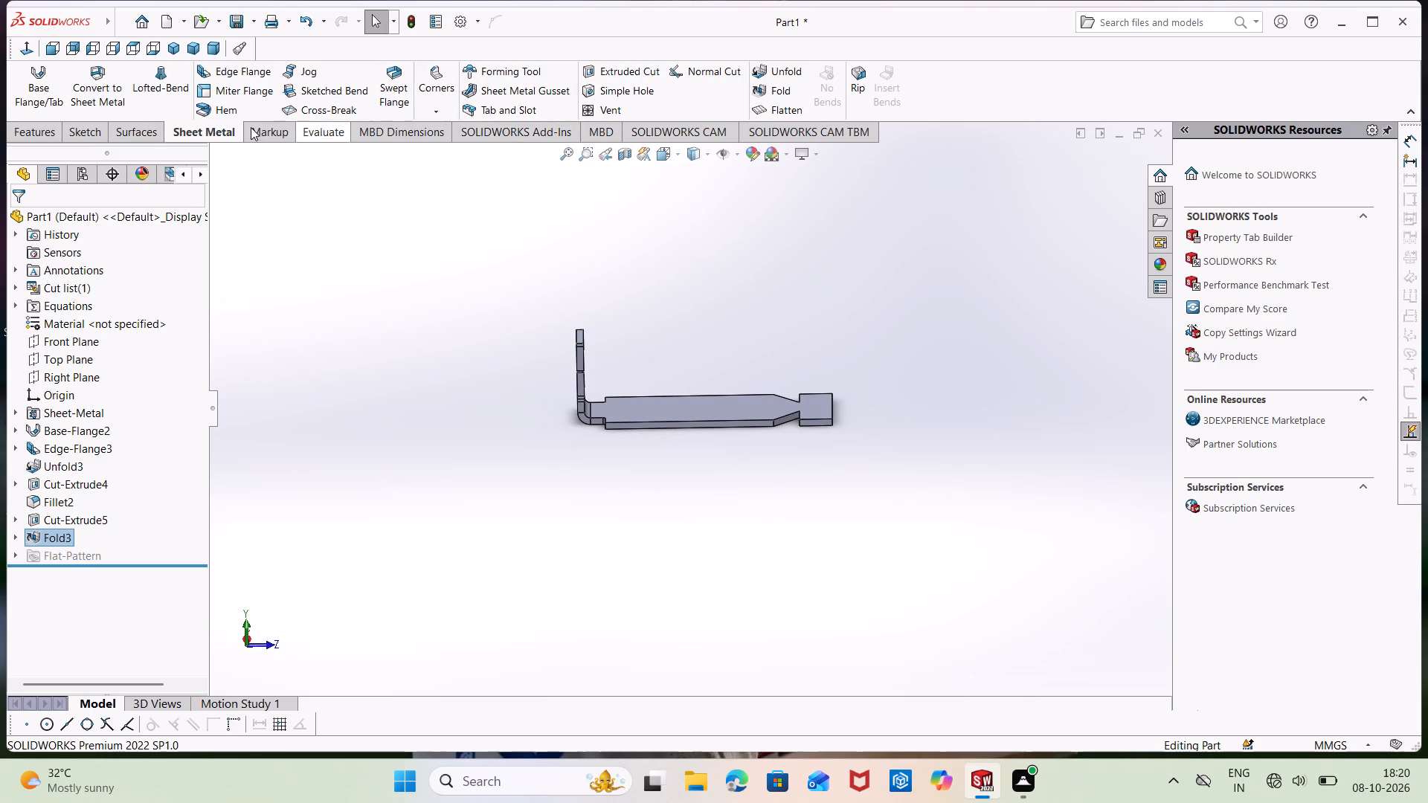
left_click(231, 68)
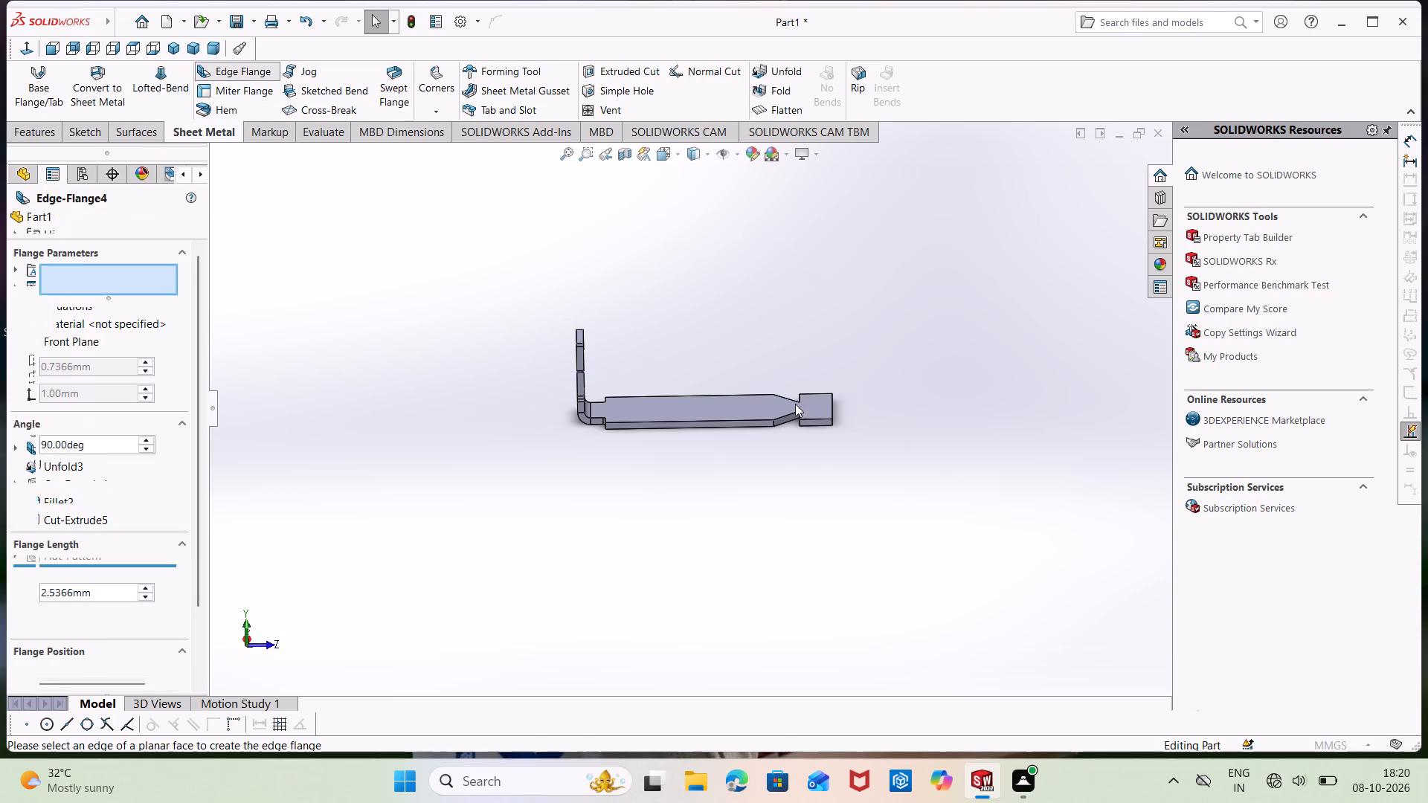
left_click(810, 425)
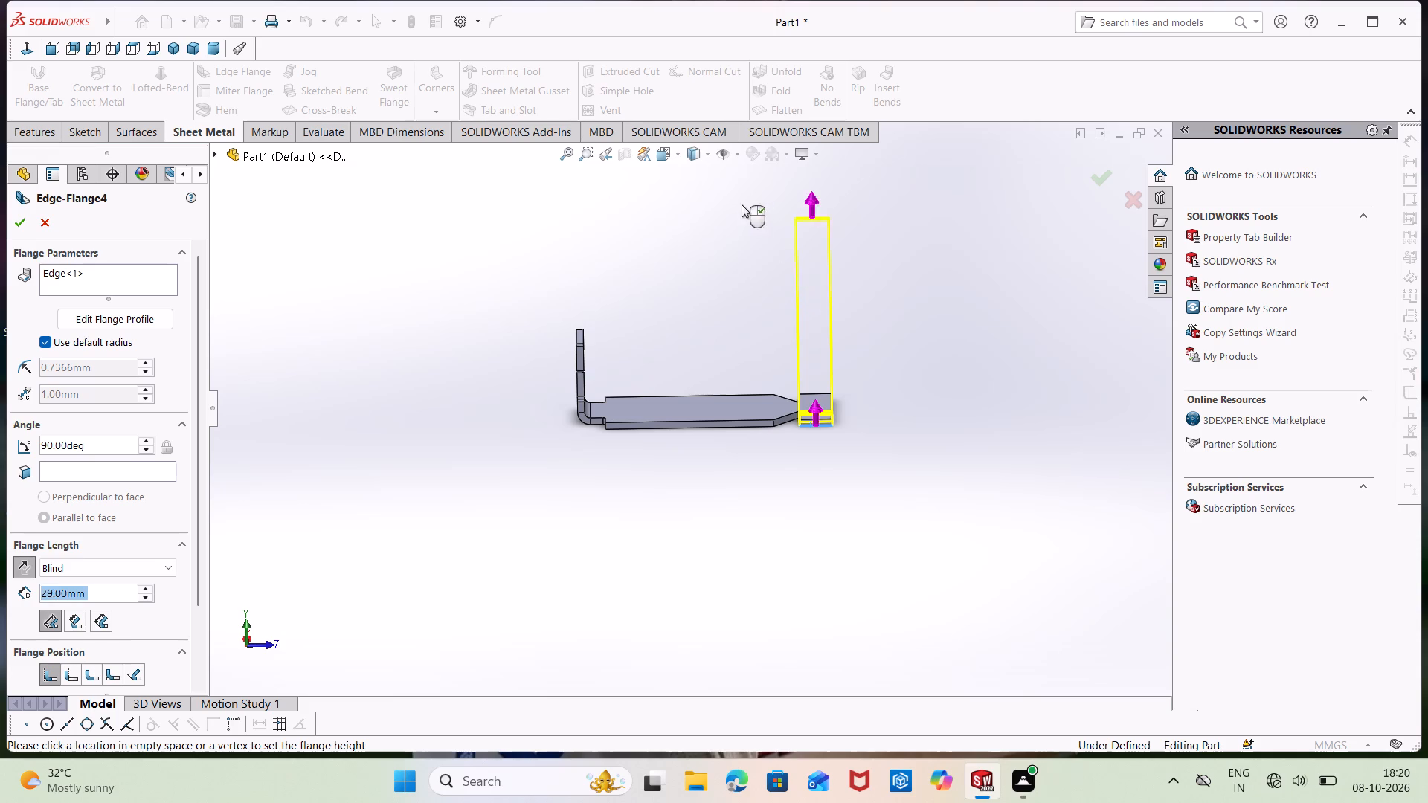
left_click(835, 330)
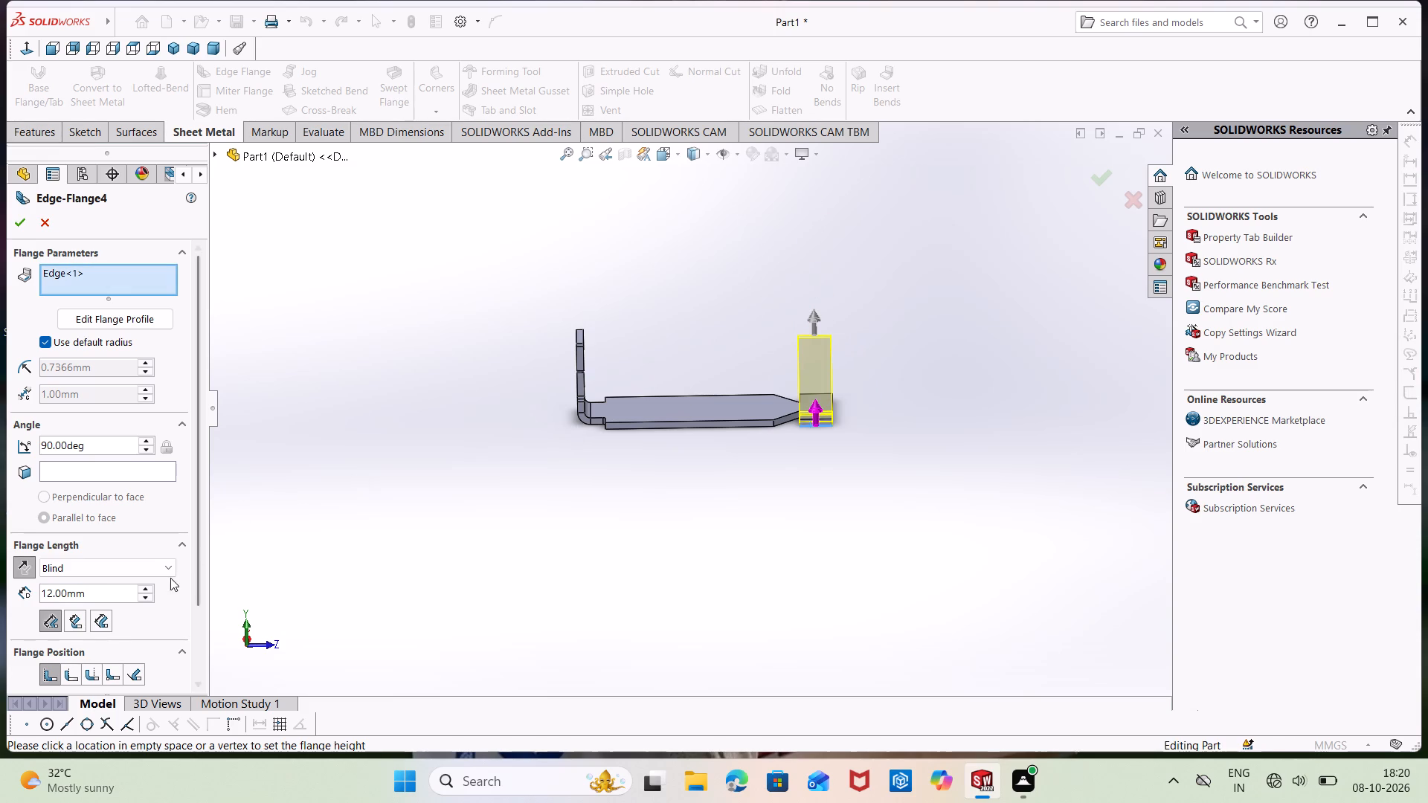
double_click(112, 599)
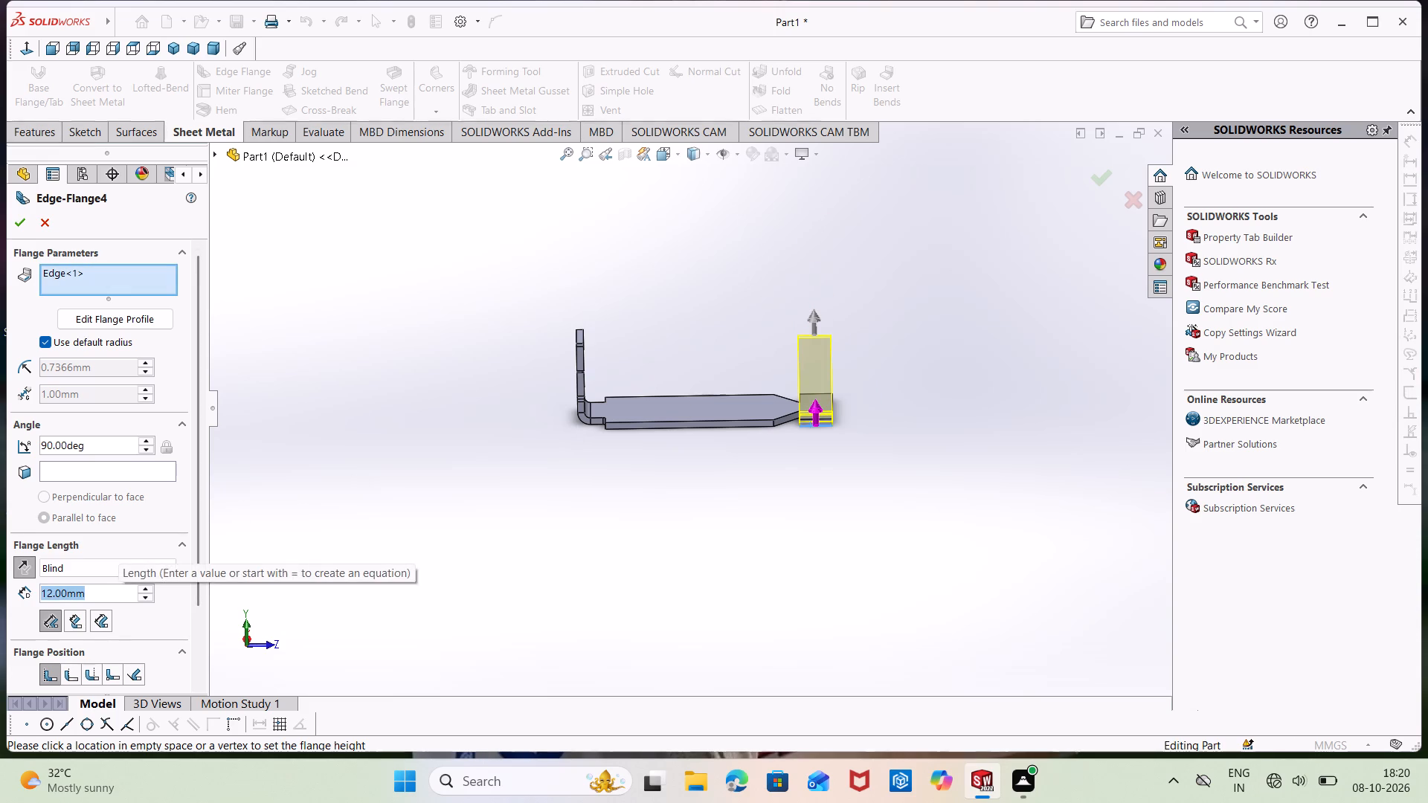
key("BackSpace")
key("4")
type(".80")
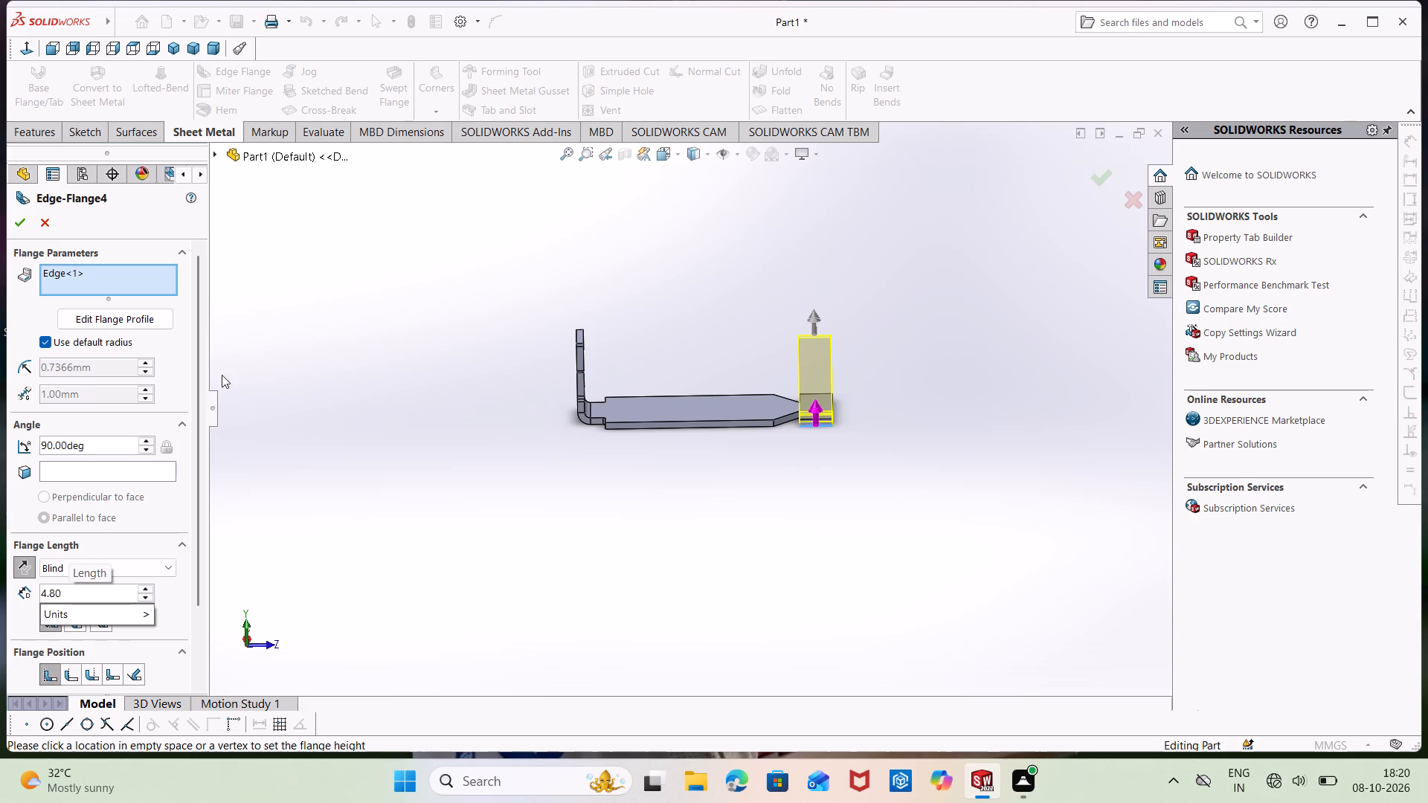
left_click(13, 223)
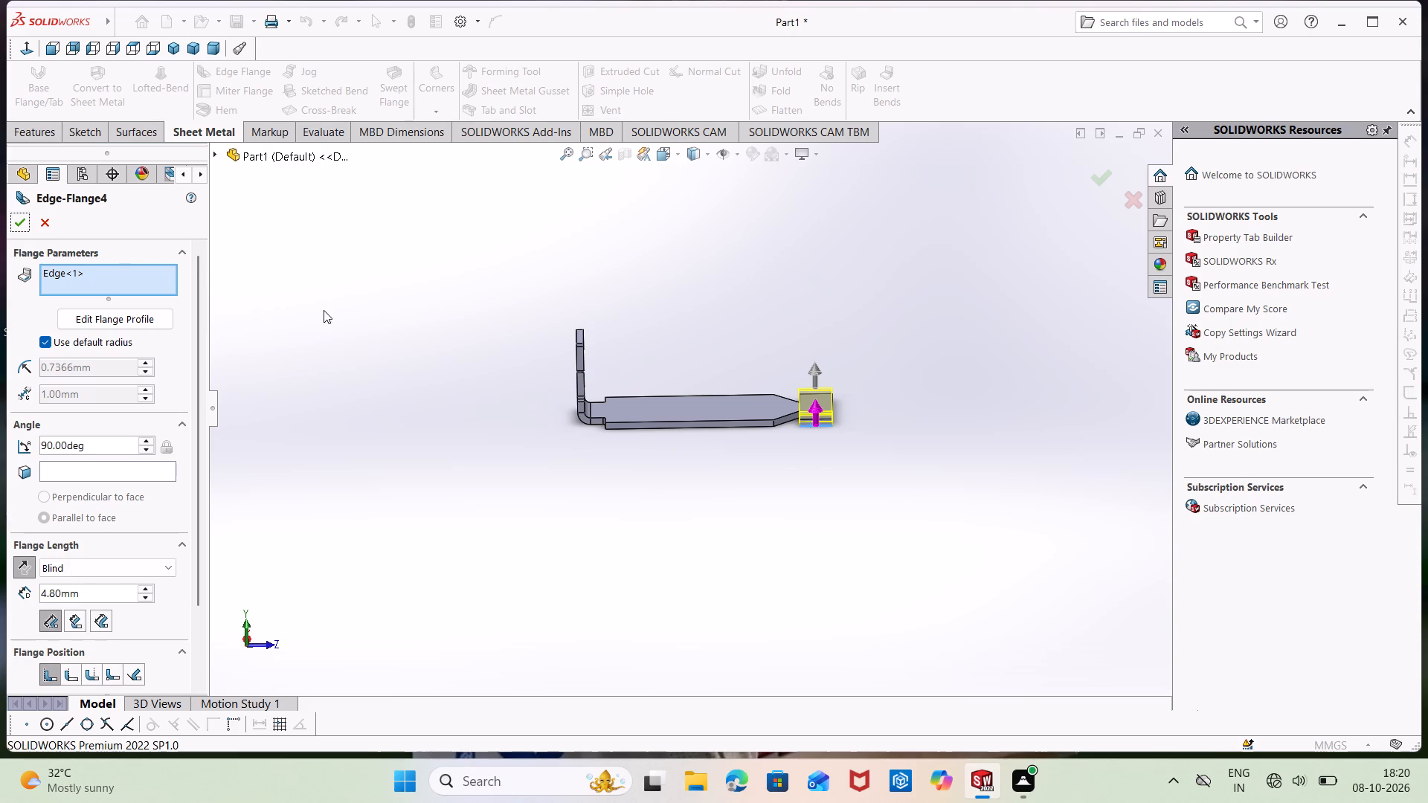
left_click(414, 322)
Accept the 4.80 mm edge flange on the first side of the end tab.
left_click(26, 226)
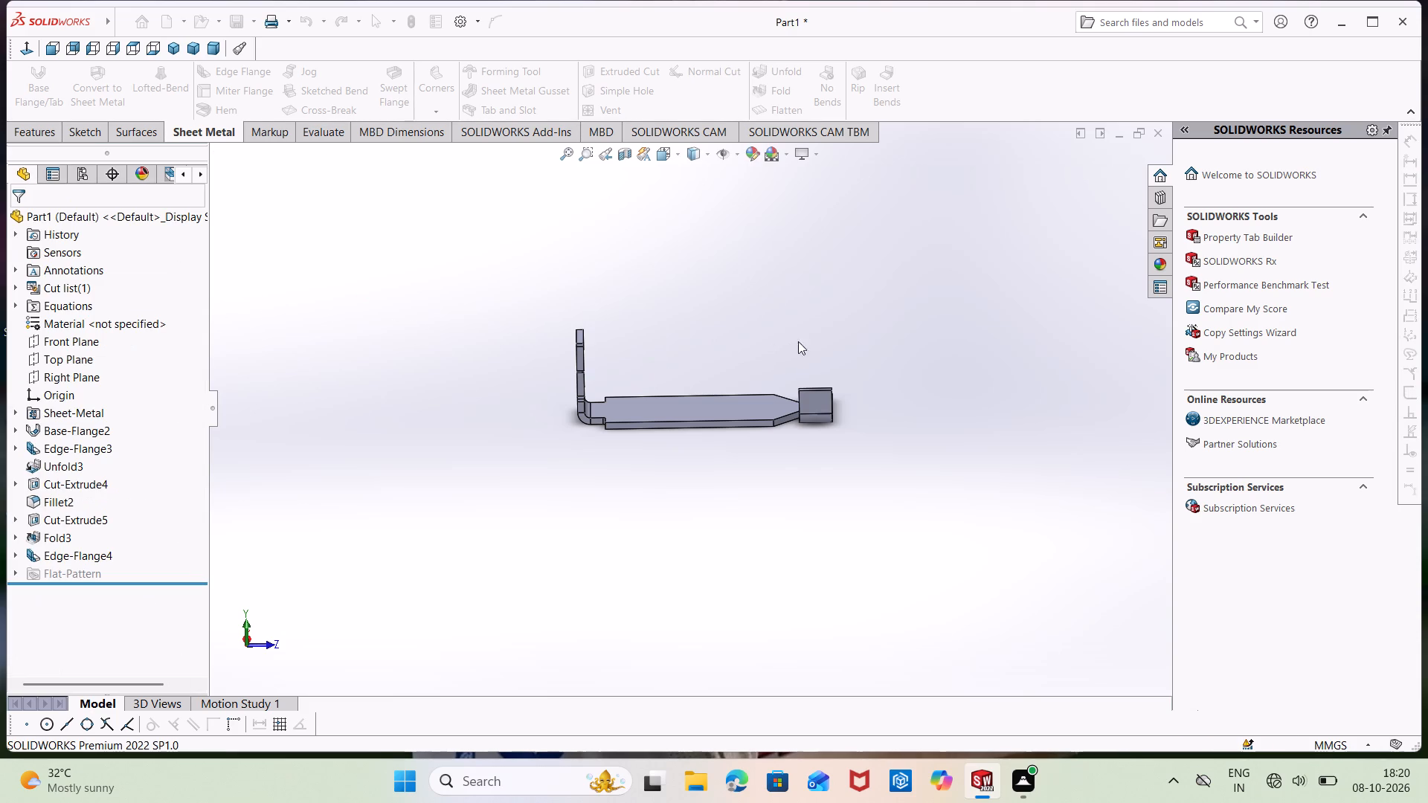
Add a 90° blind edge flange 4.80 mm long on the opposite side edge of the end tab.
middle_click_drag(804, 337, 617, 492)
middle_click_drag(623, 439, 697, 418)
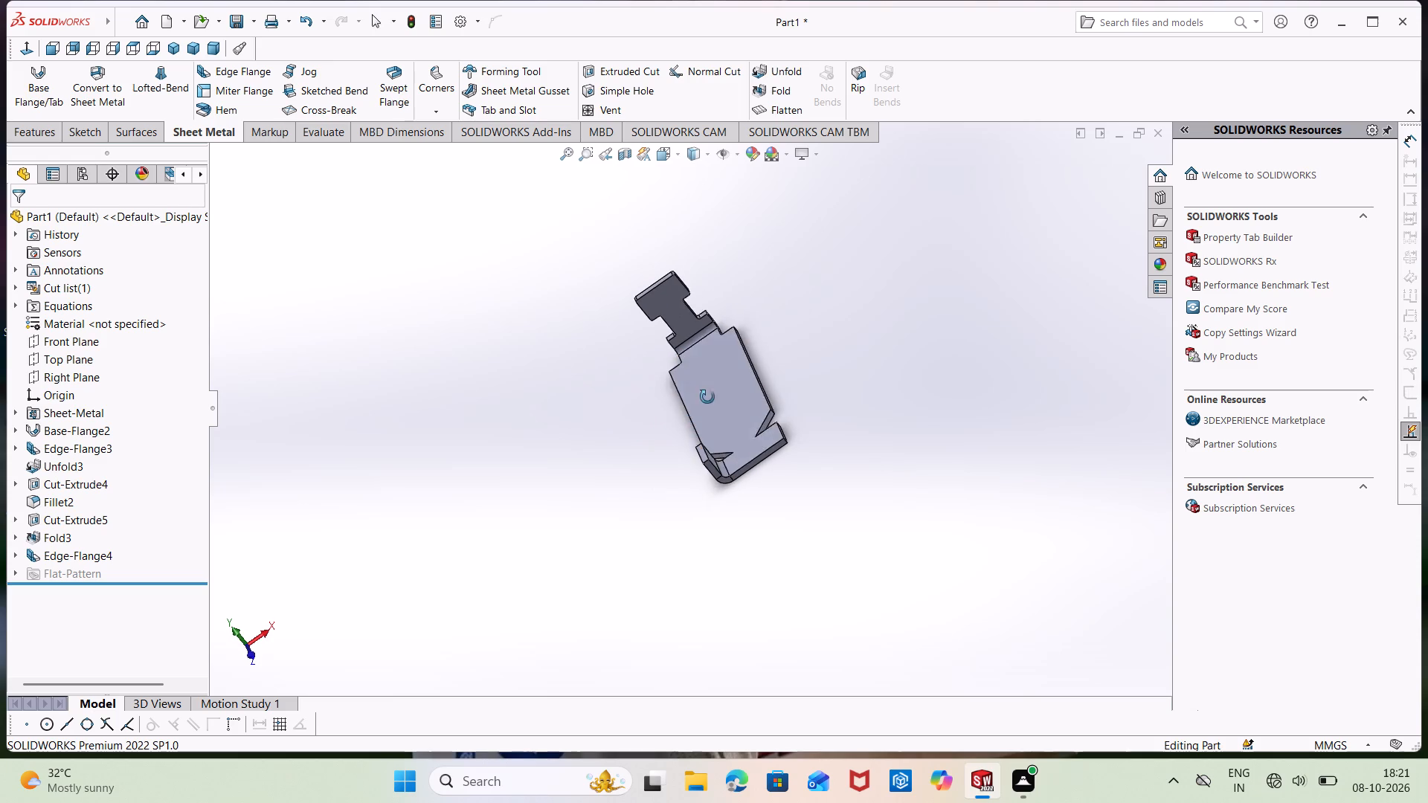
scroll(714, 367, "down", 1)
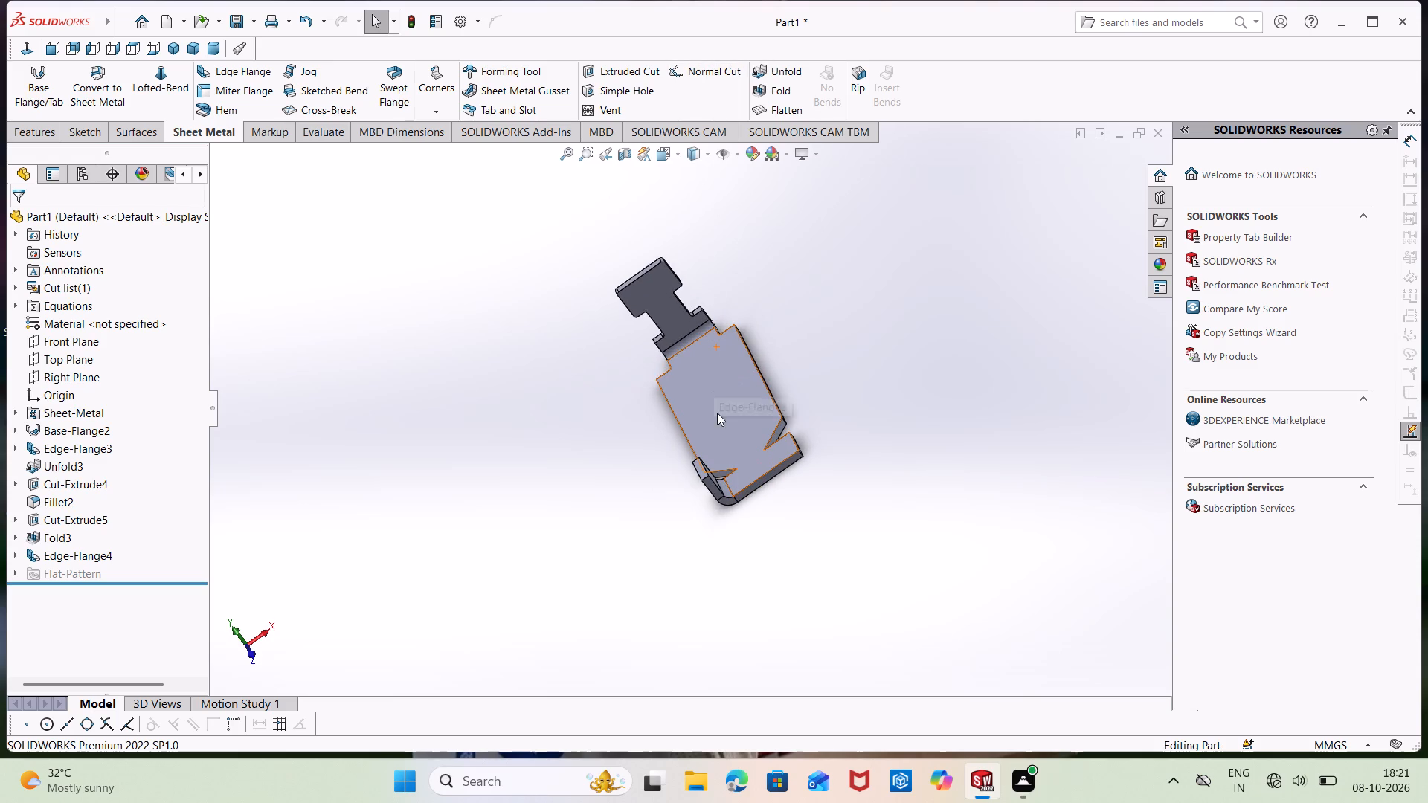
middle_click_drag(722, 420, 706, 331)
middle_click_drag(861, 333, 856, 392)
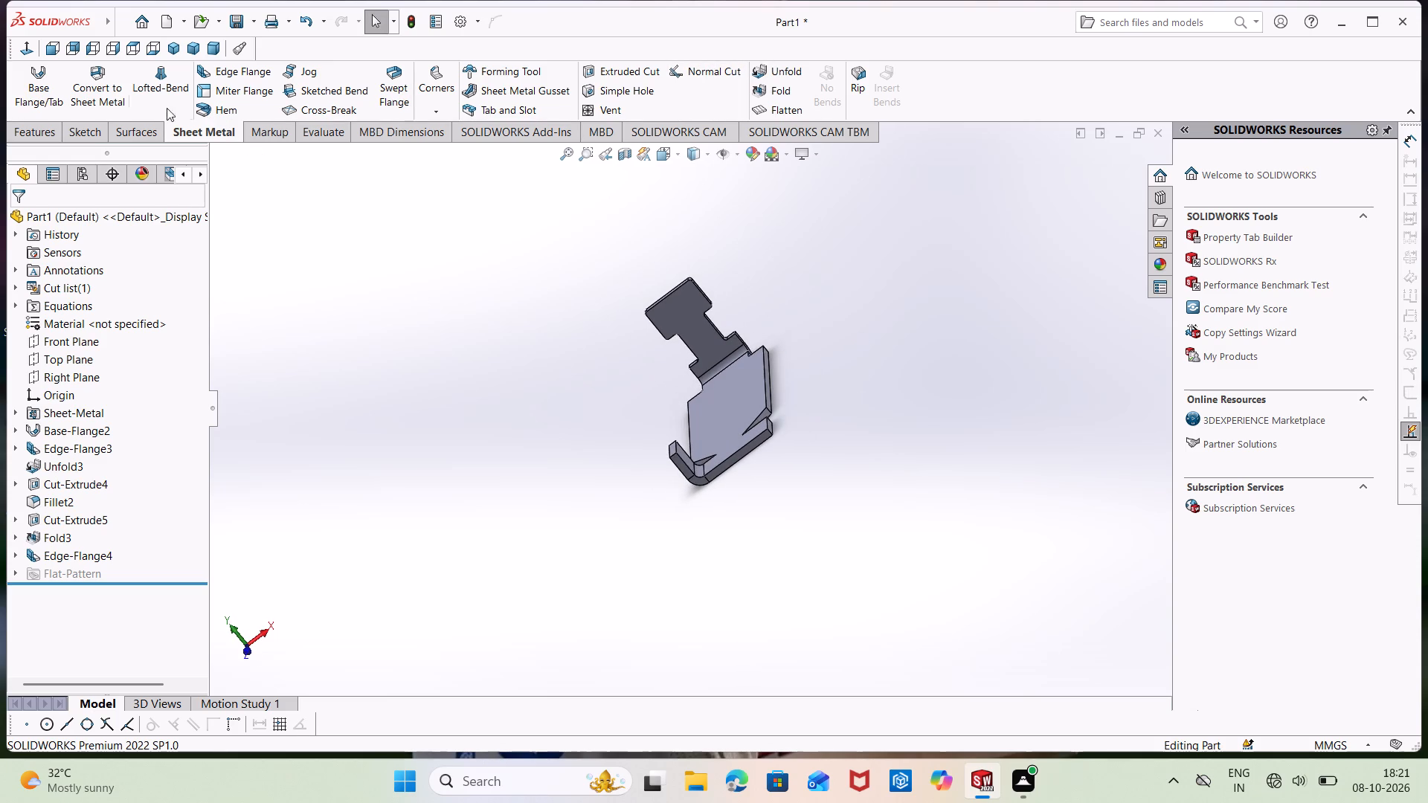
left_click(224, 61)
left_click(228, 71)
middle_click_drag(824, 412, 818, 433)
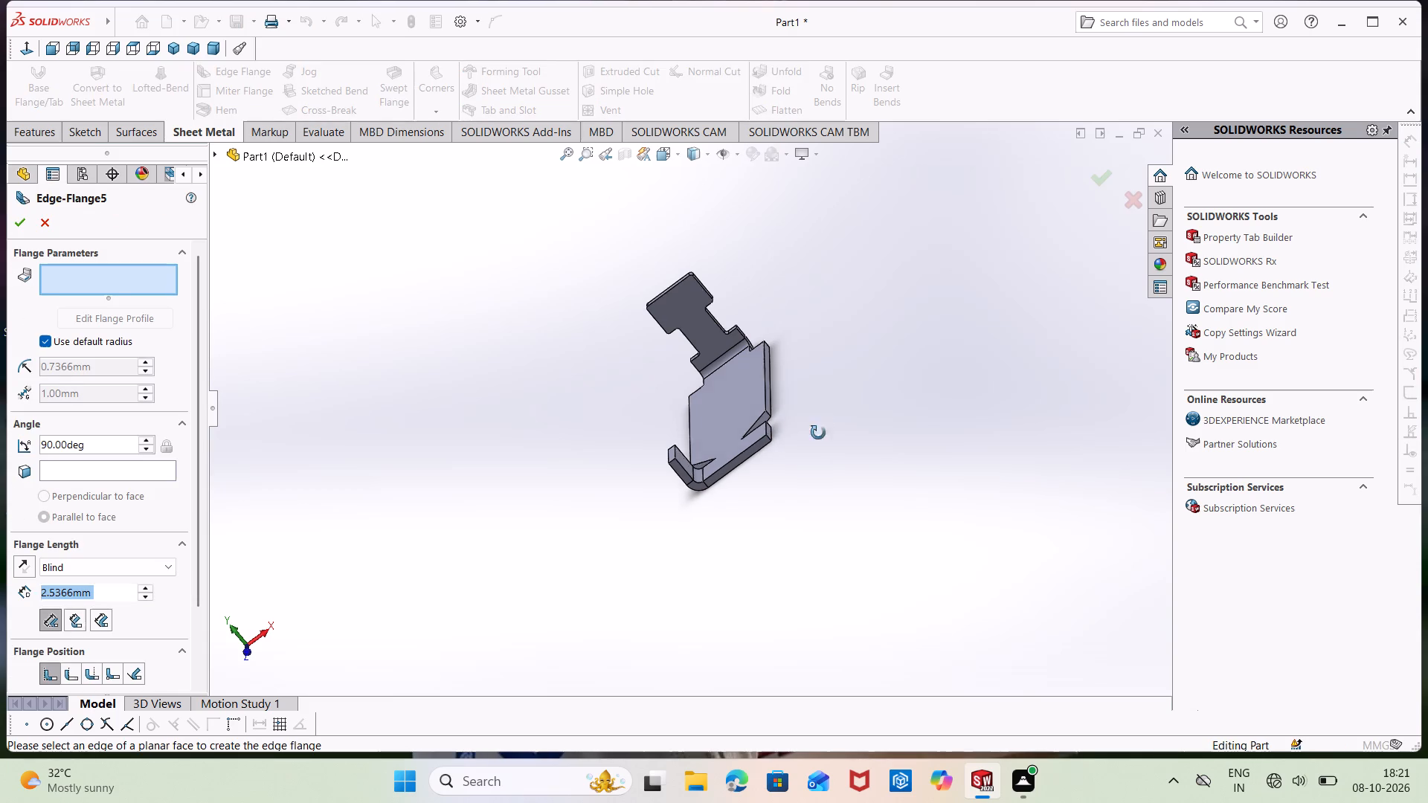
middle_click_drag(818, 433, 783, 502)
left_click(719, 489)
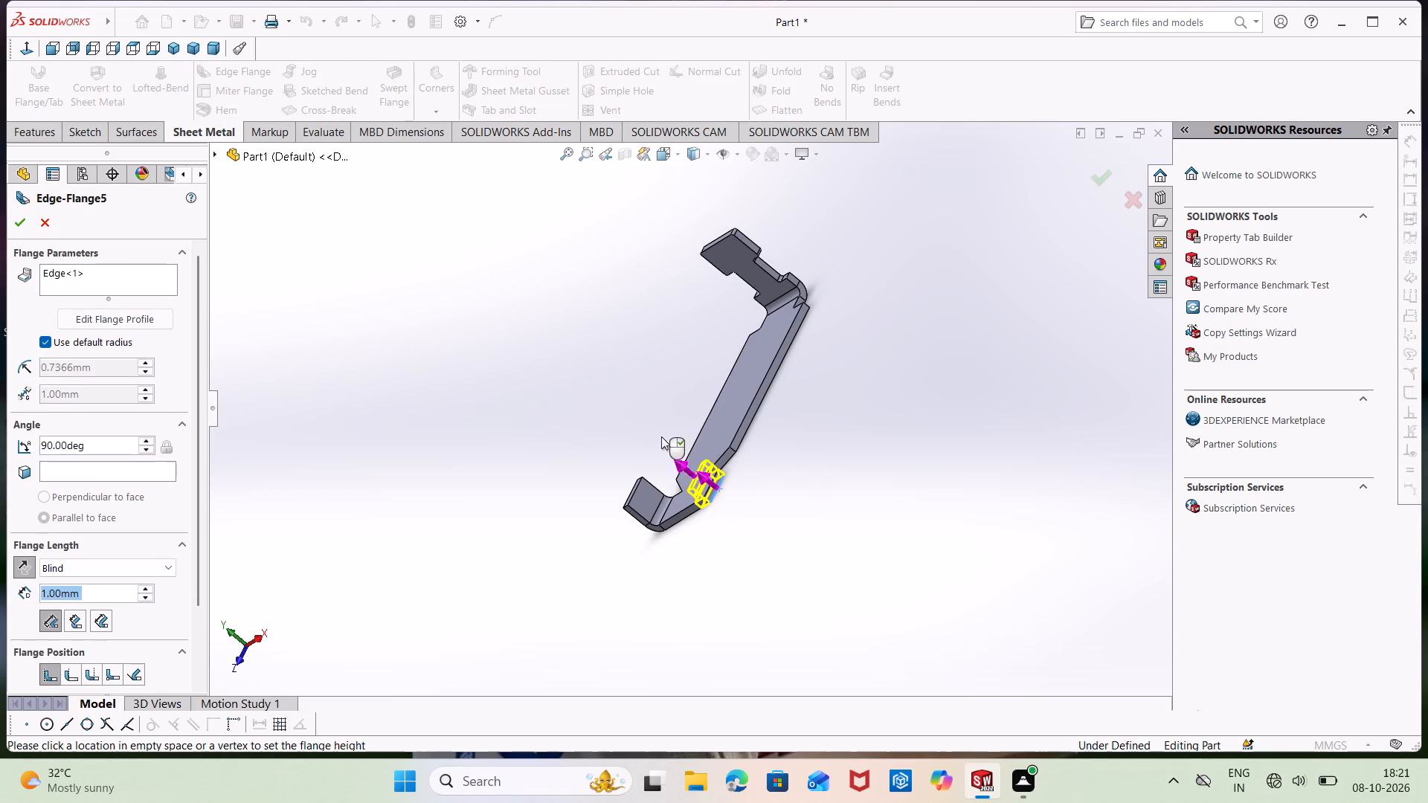
left_click(633, 442)
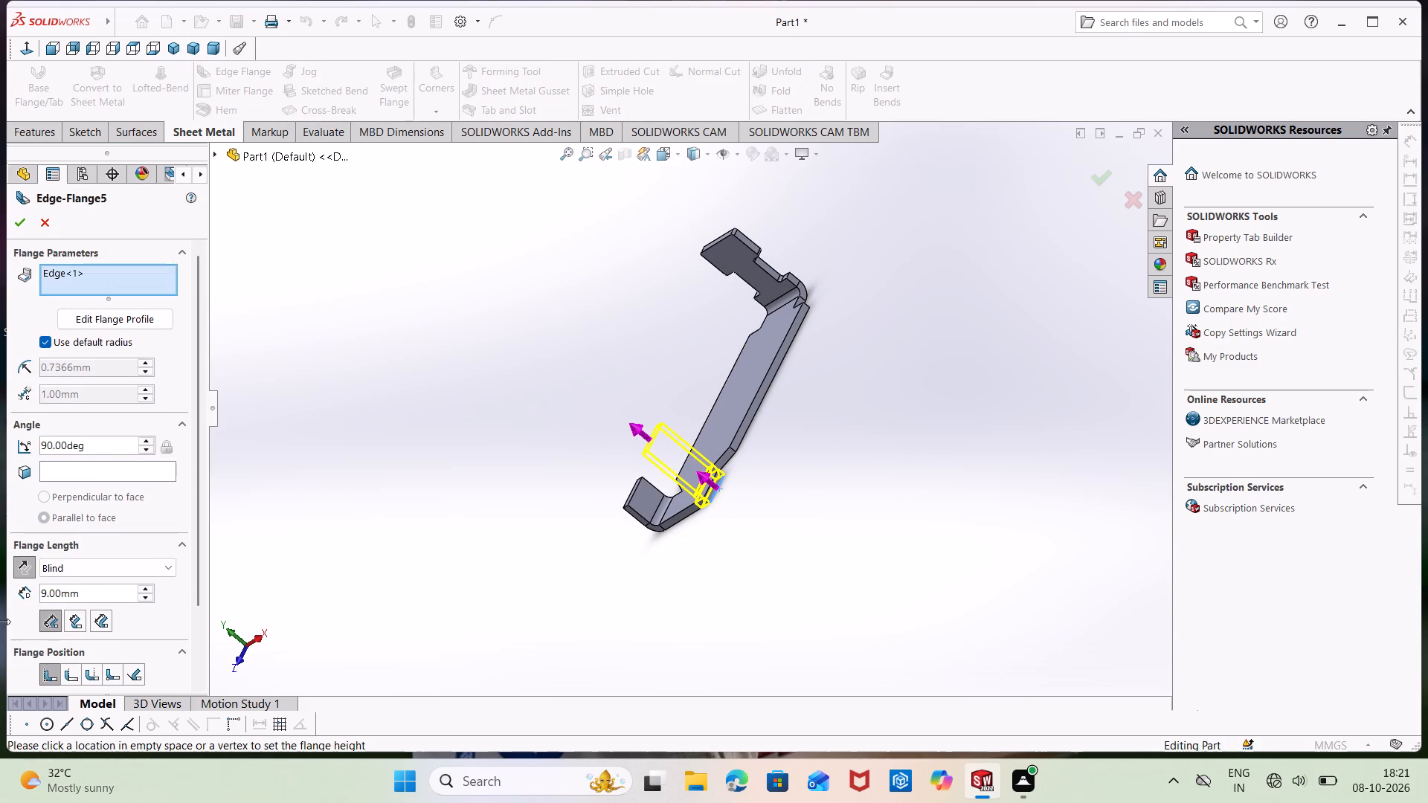
double_click(83, 596)
key("BackSpace")
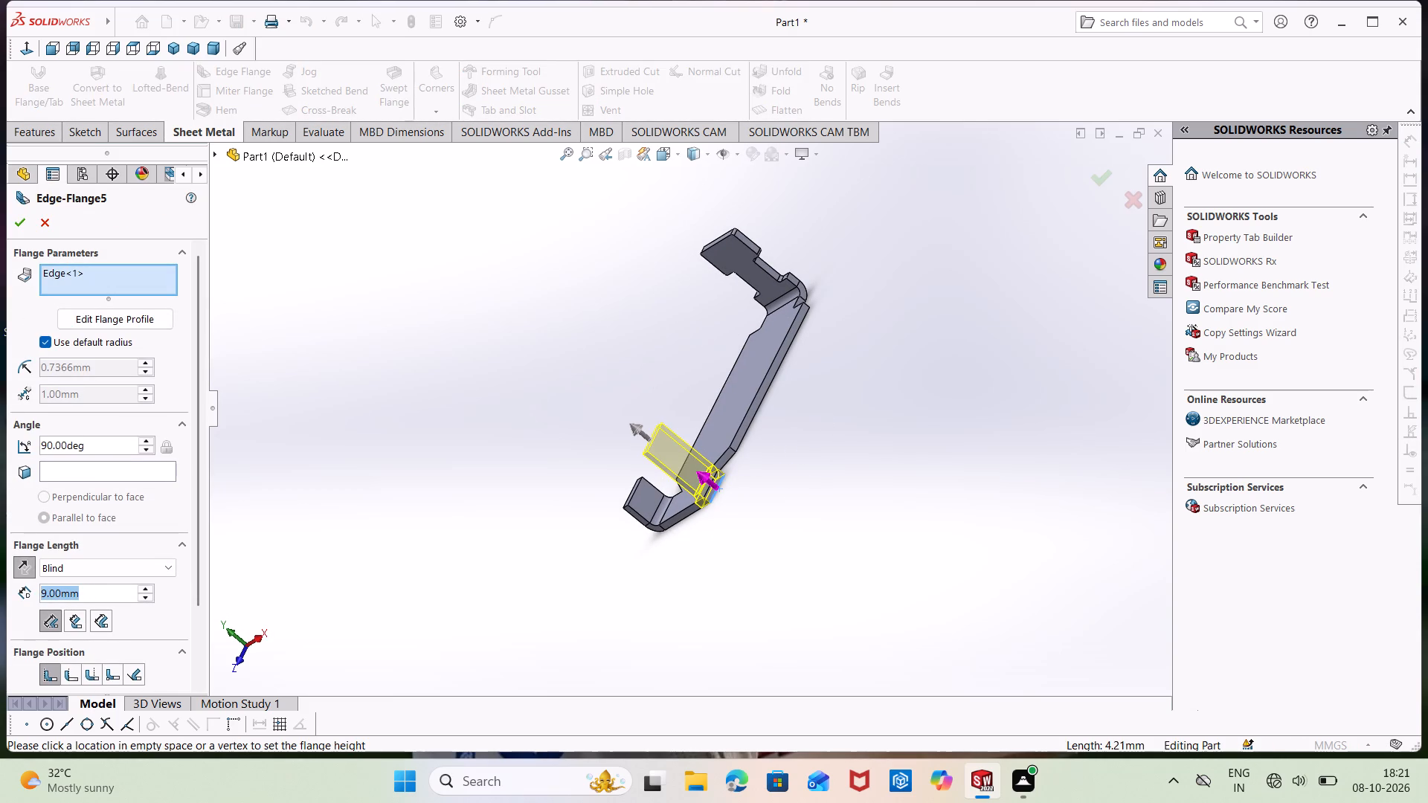
type("4.8")
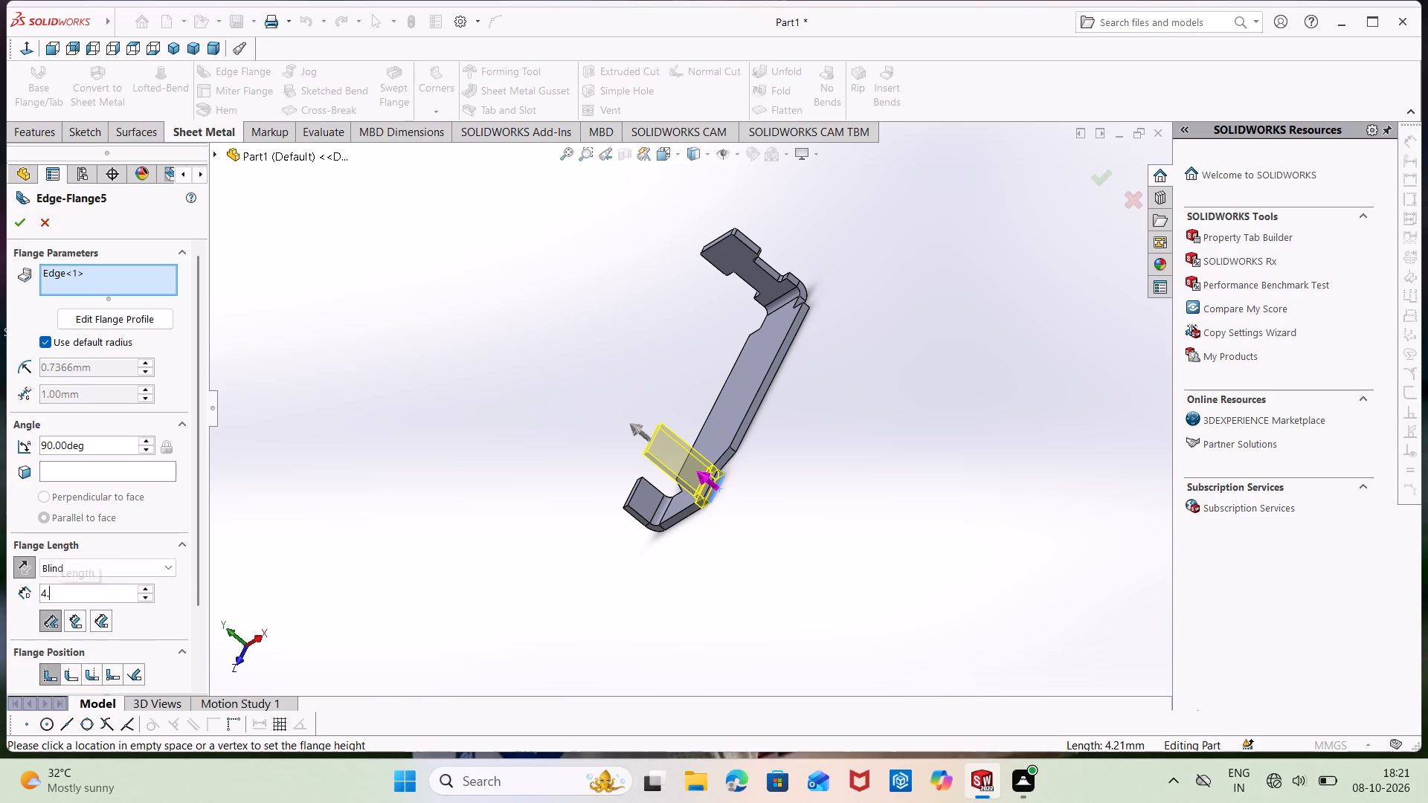
key("Return")
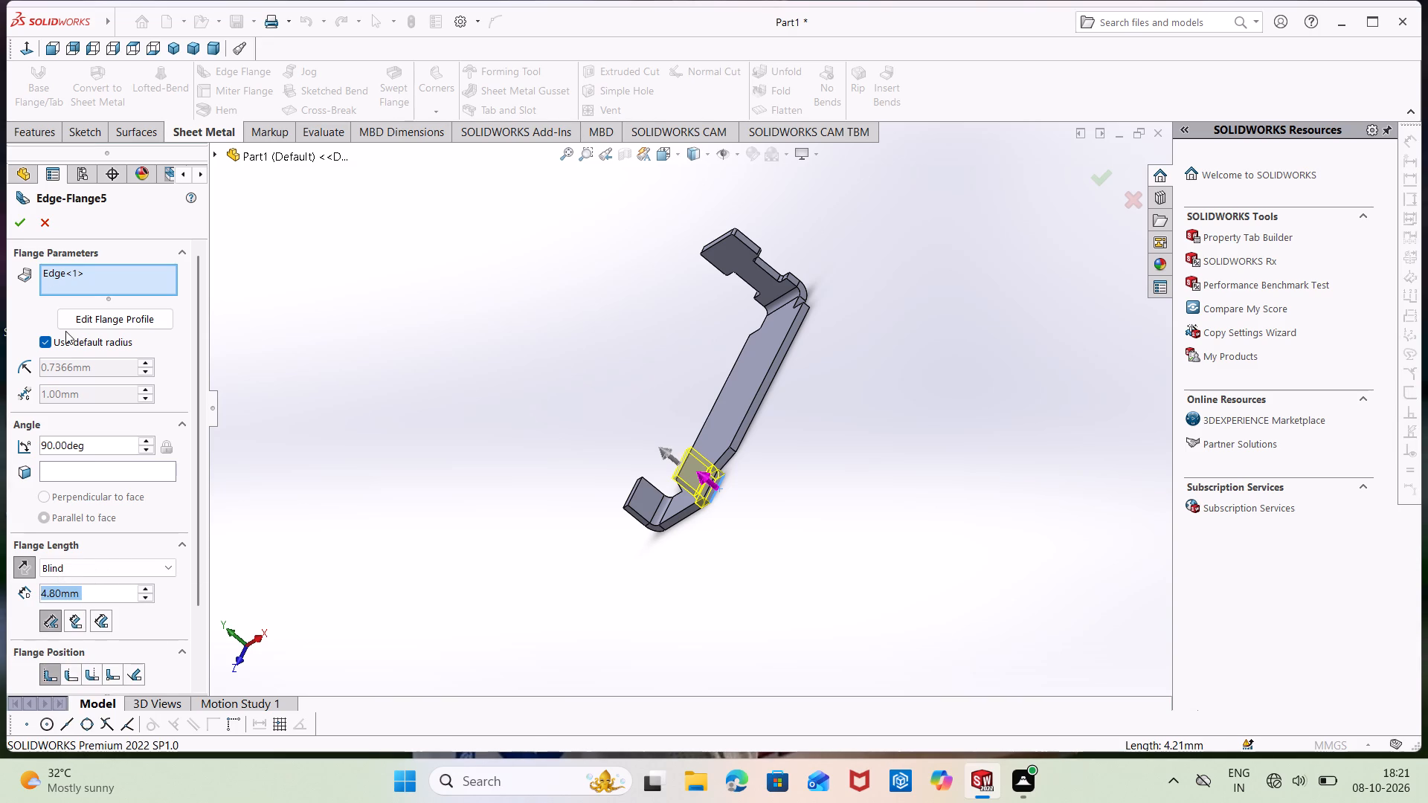
left_click(23, 221)
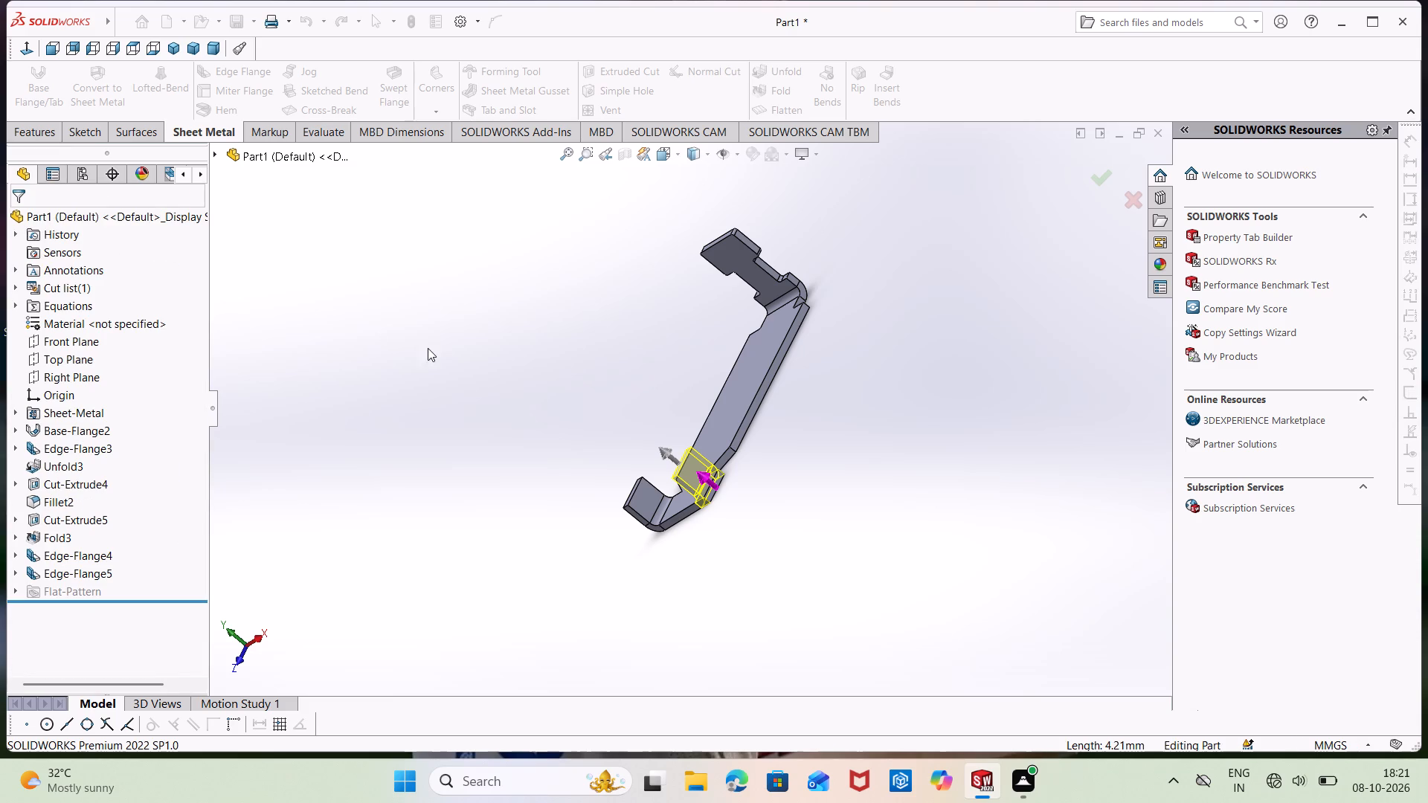
left_click(475, 359)
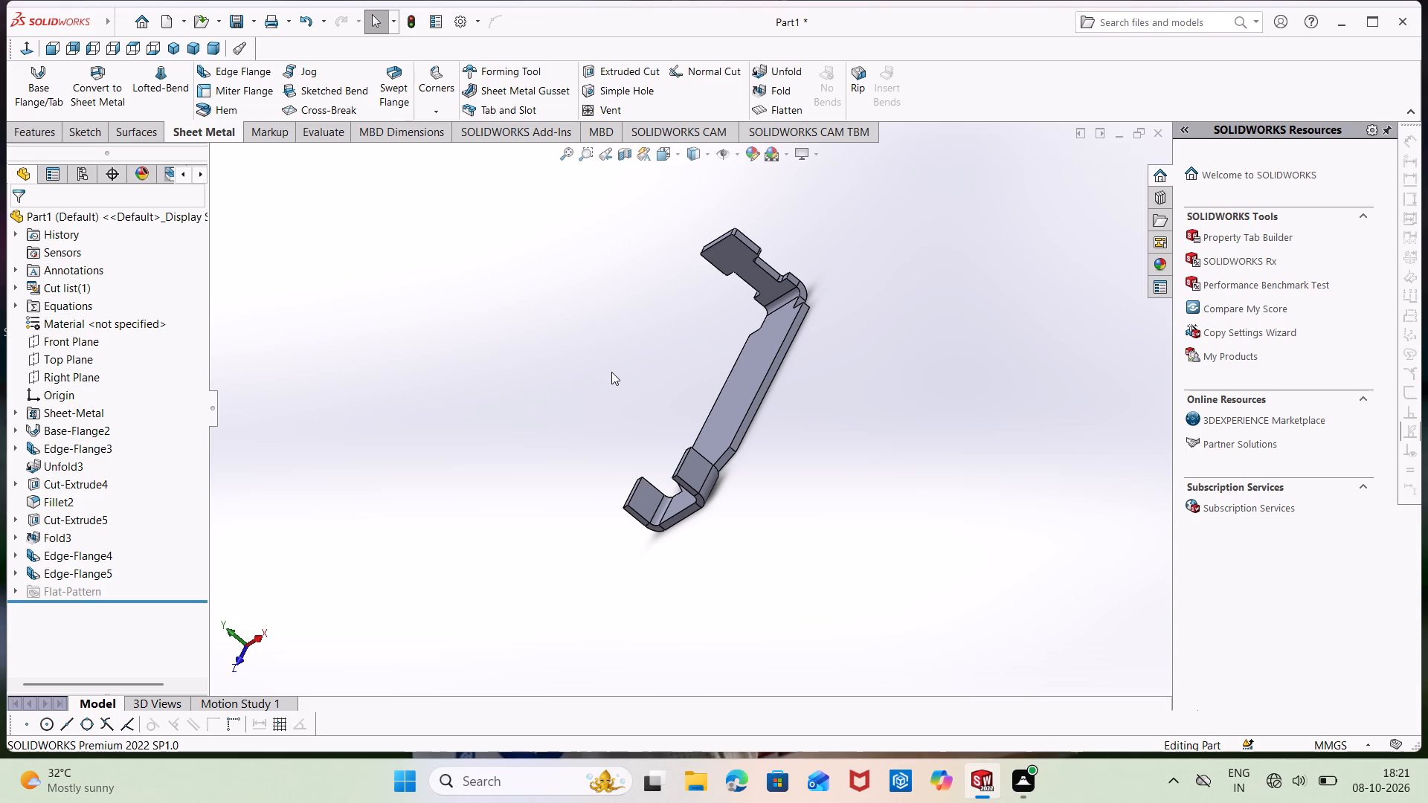
Add outward 90° blind edge flanges 3.50 mm long on the top edges of both upright end-tab flanges.
middle_click_drag(579, 413, 681, 386)
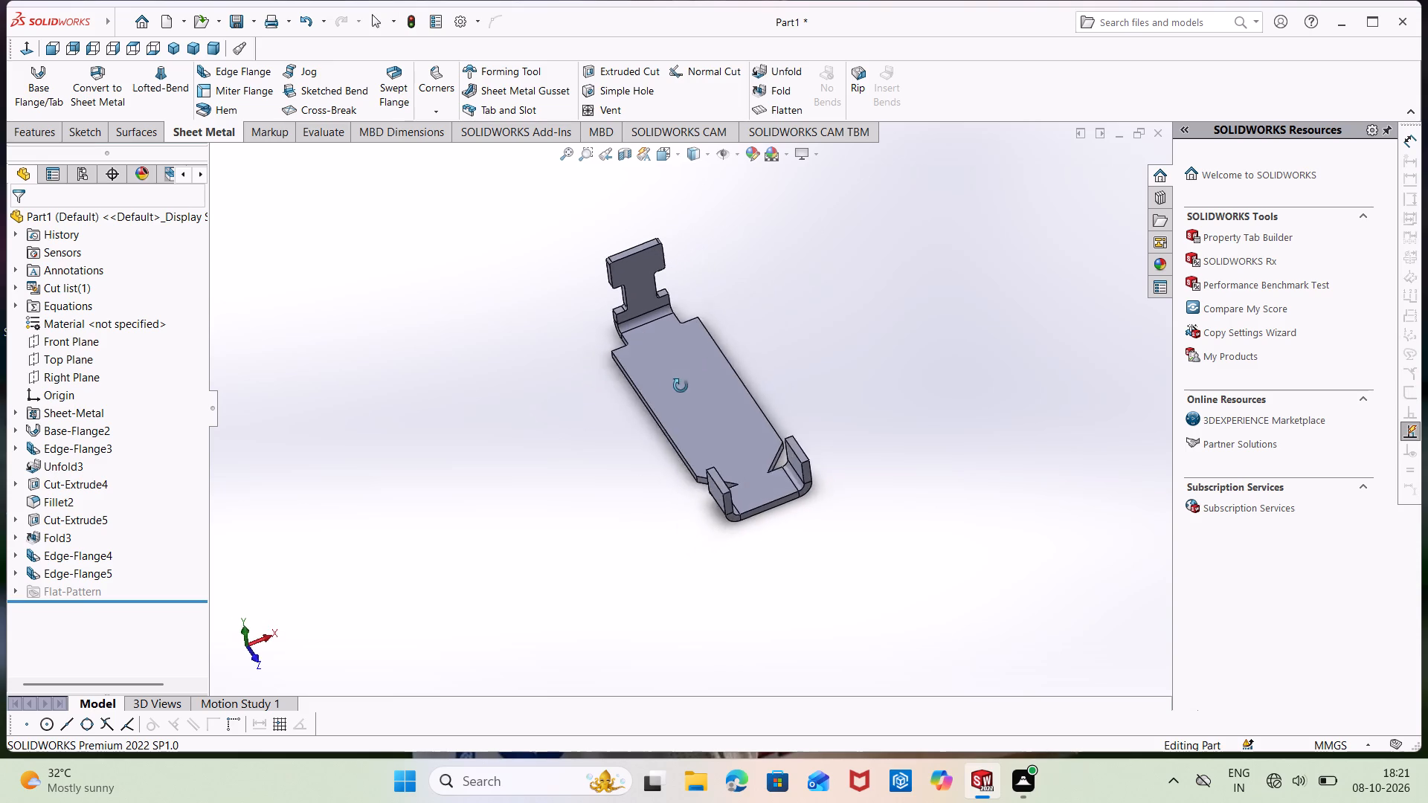
middle_click_drag(681, 386, 687, 360)
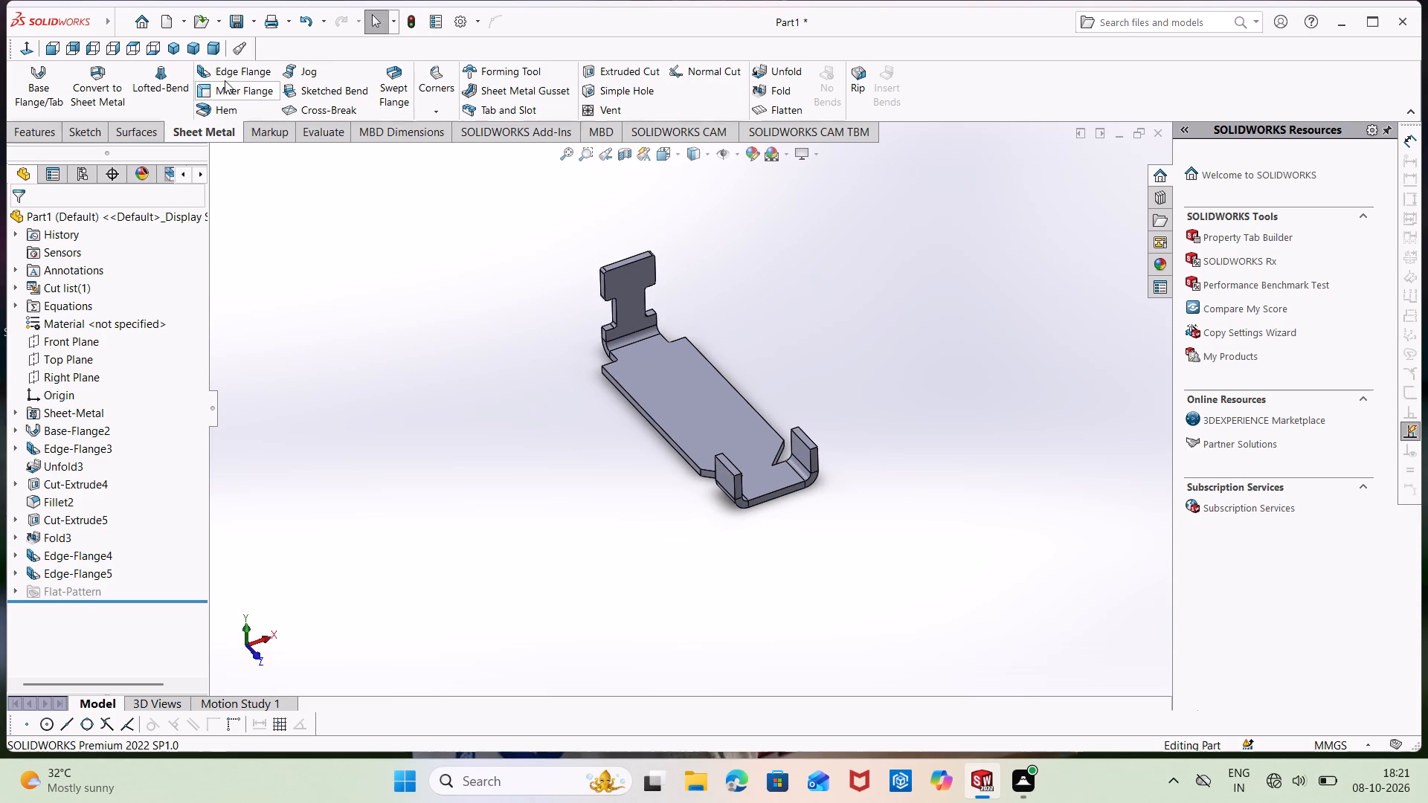
left_click(225, 71)
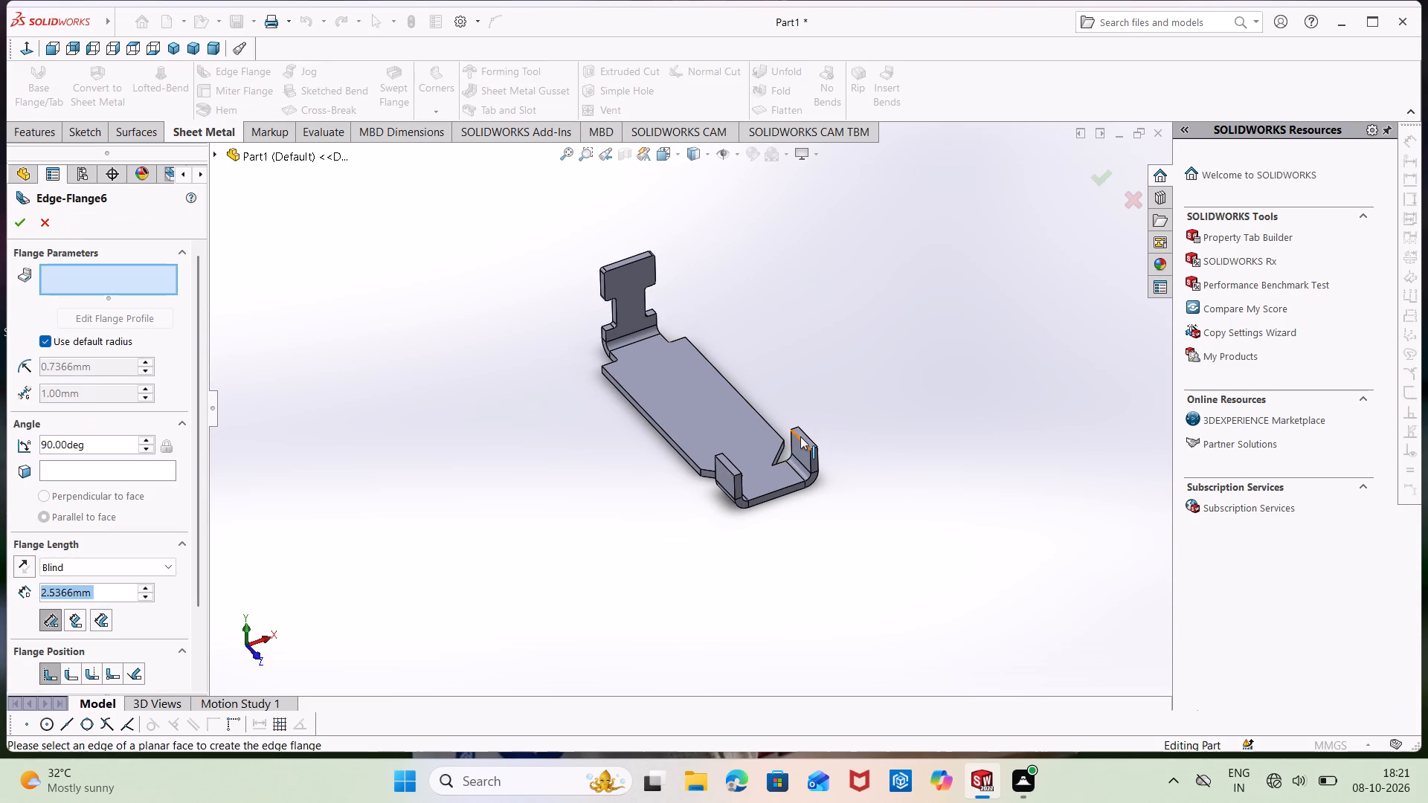
left_click(800, 436)
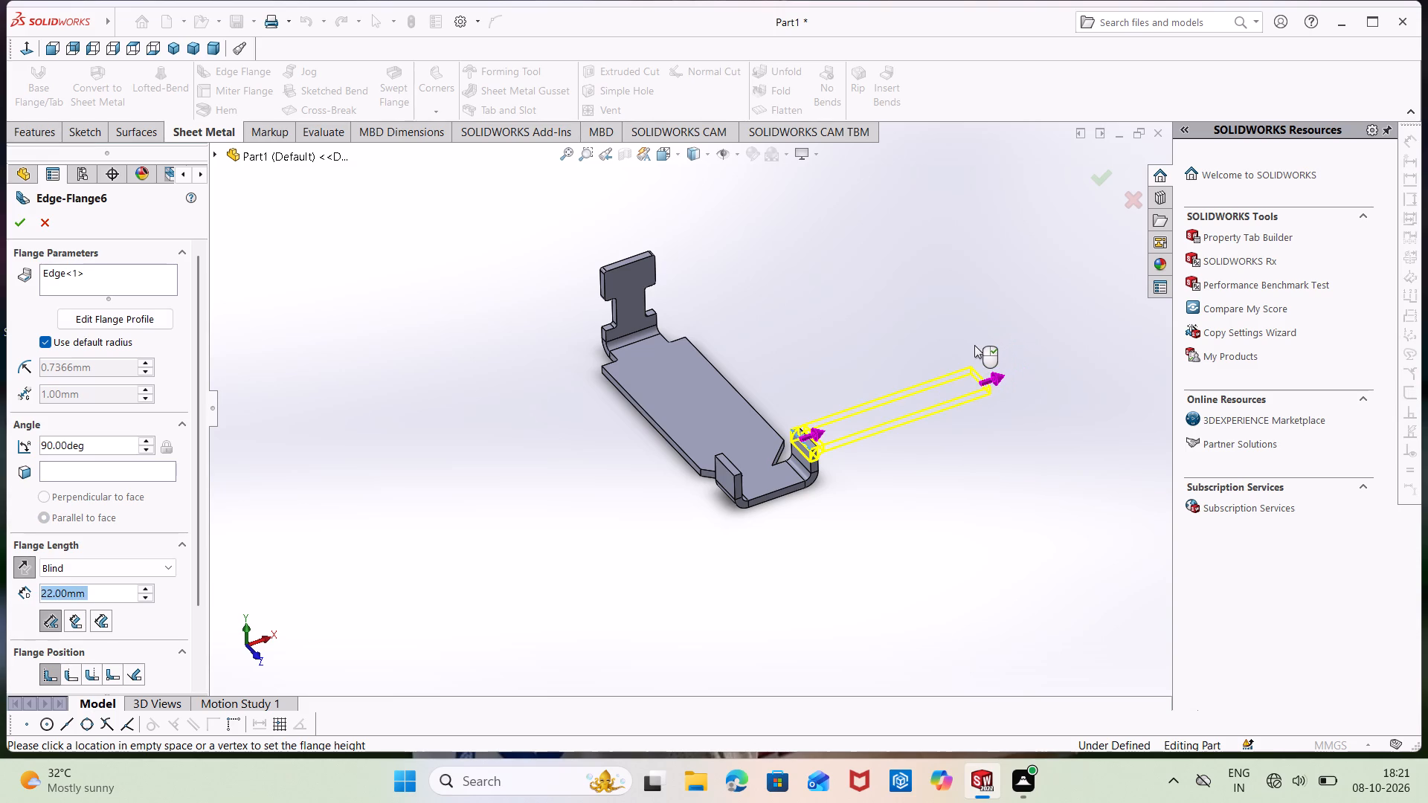
left_click(921, 367)
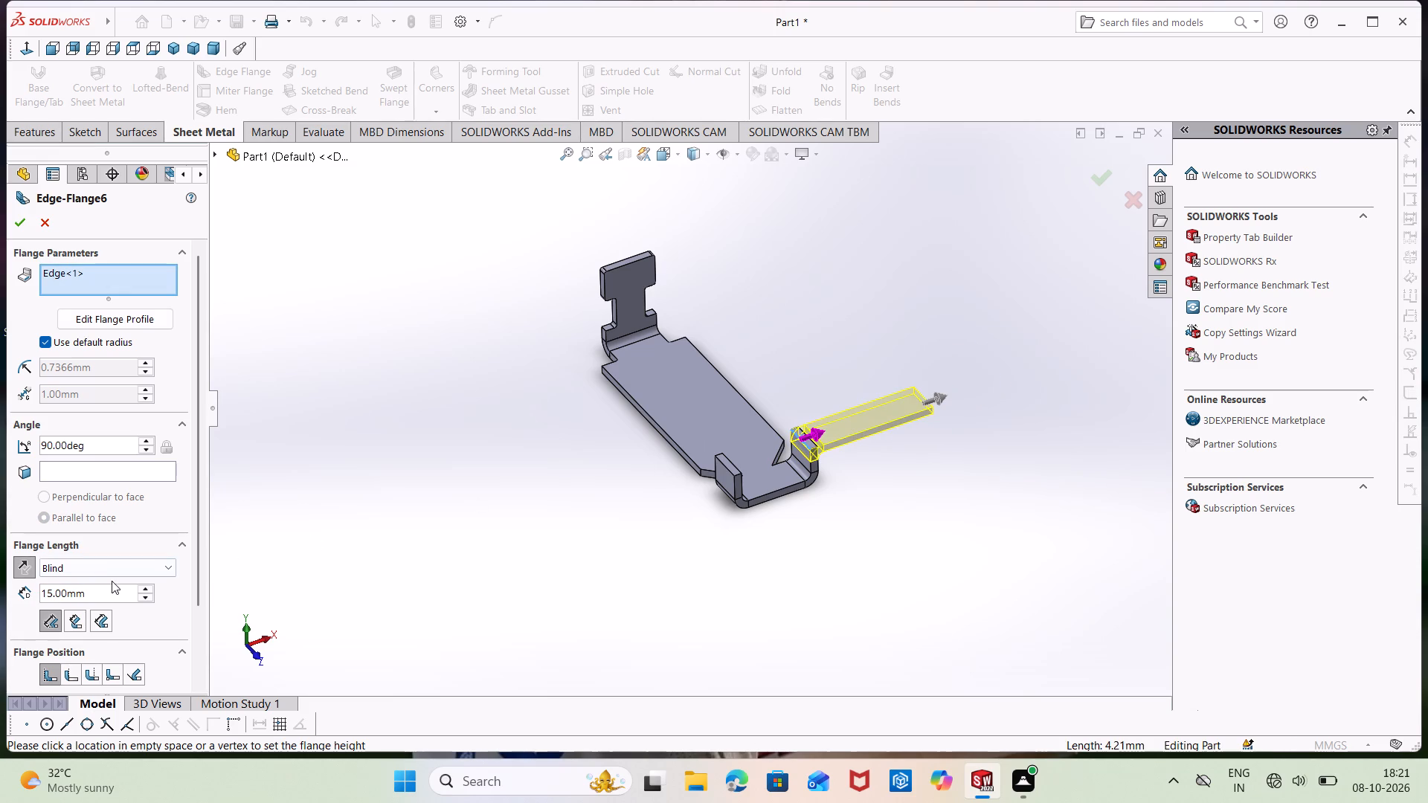
left_click(729, 463)
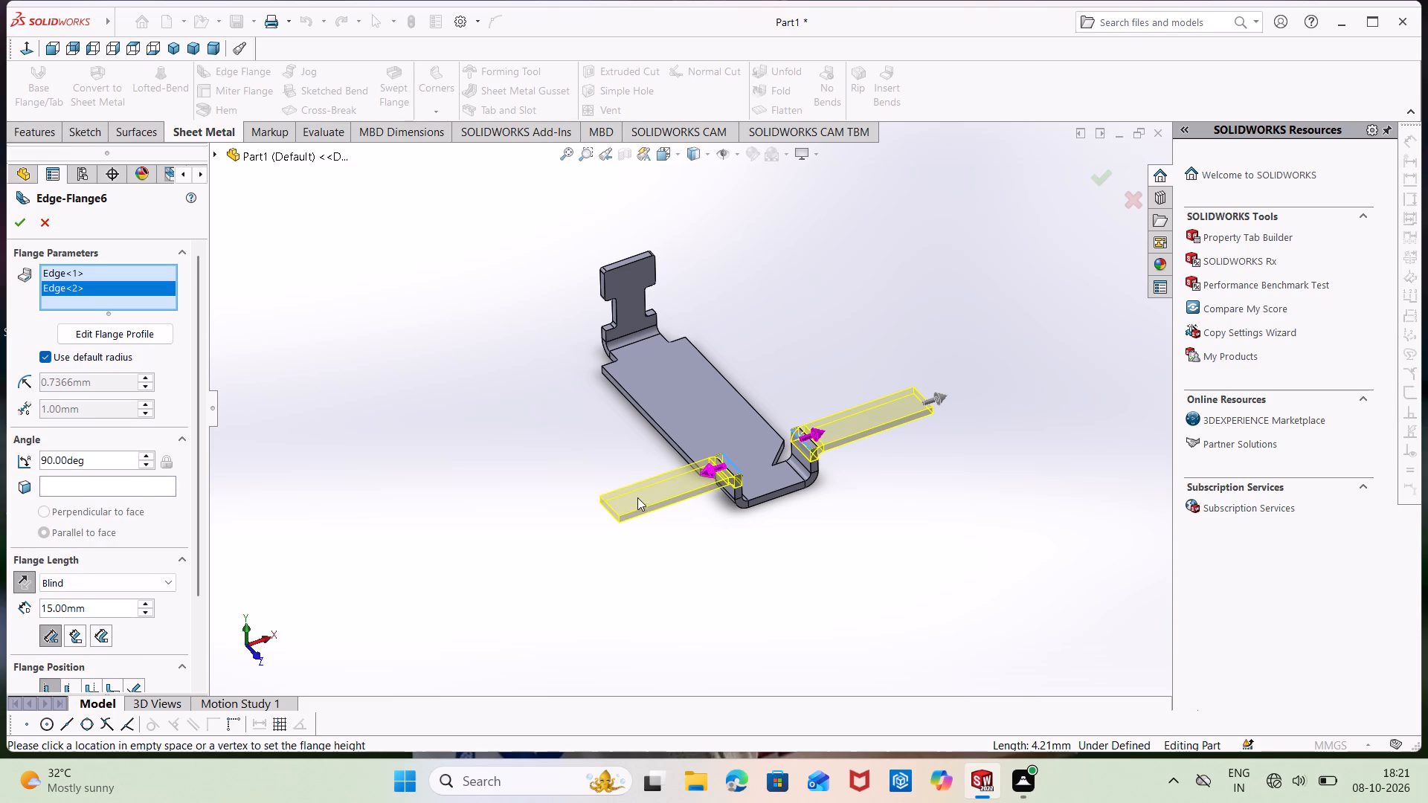
double_click(81, 609)
key("BackSpace")
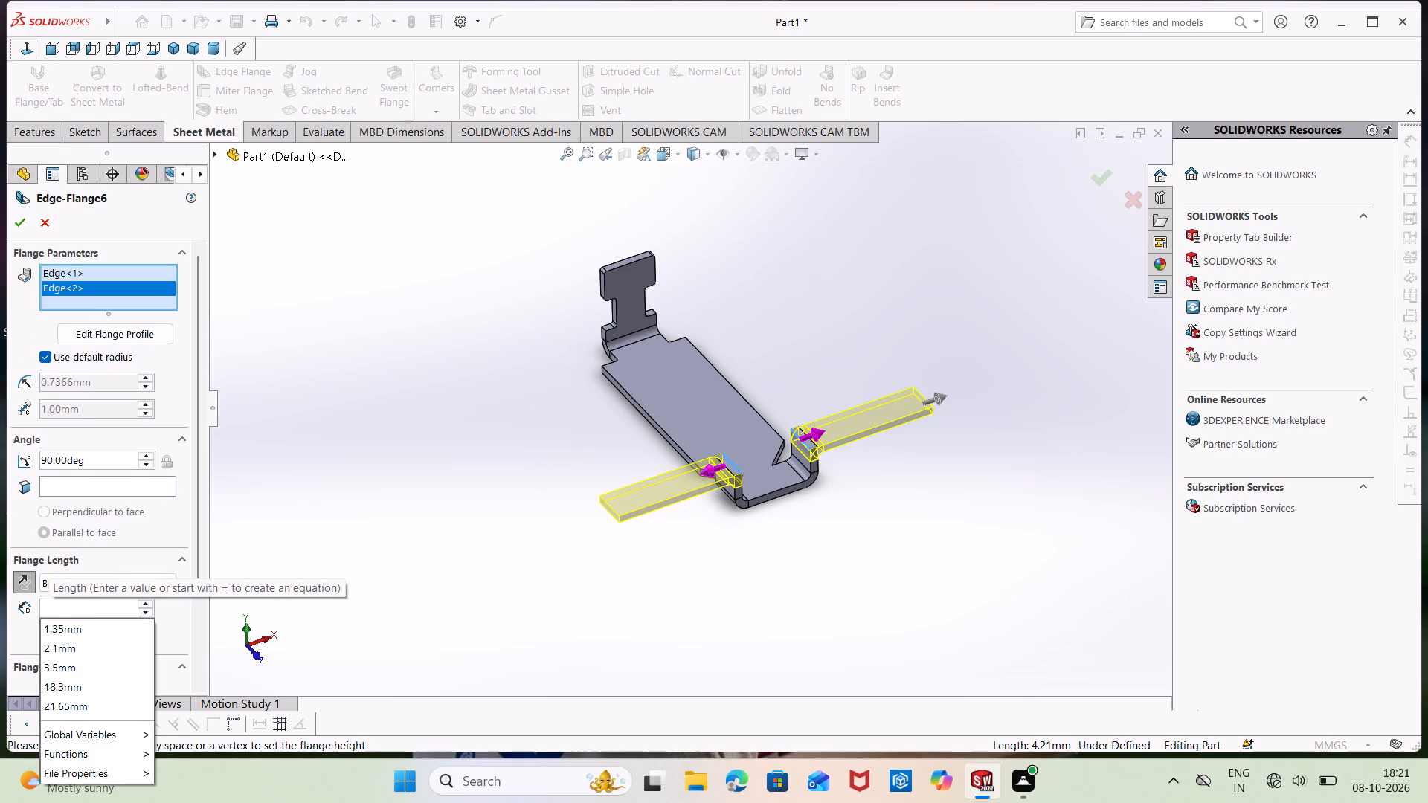
type("3.")
key("5")
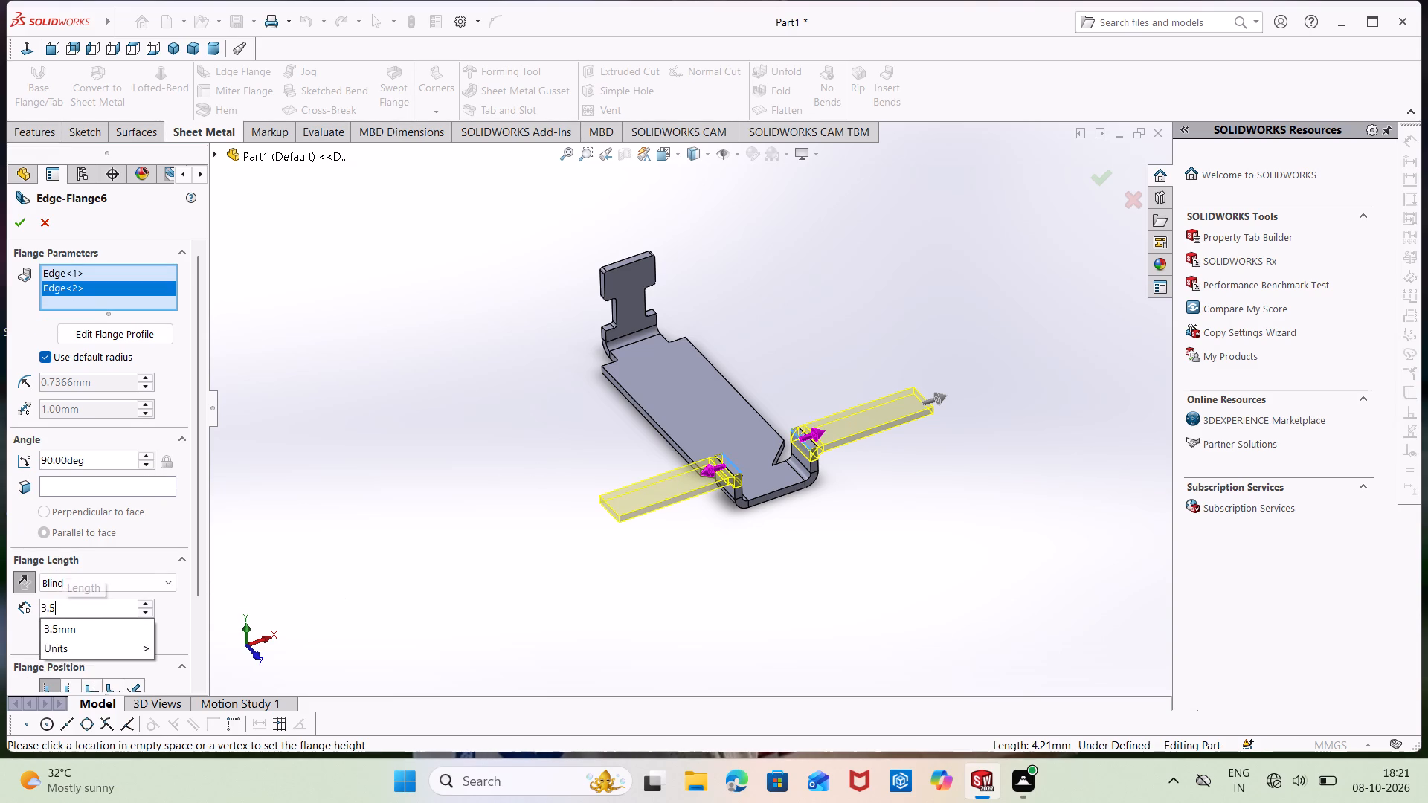
key("Return")
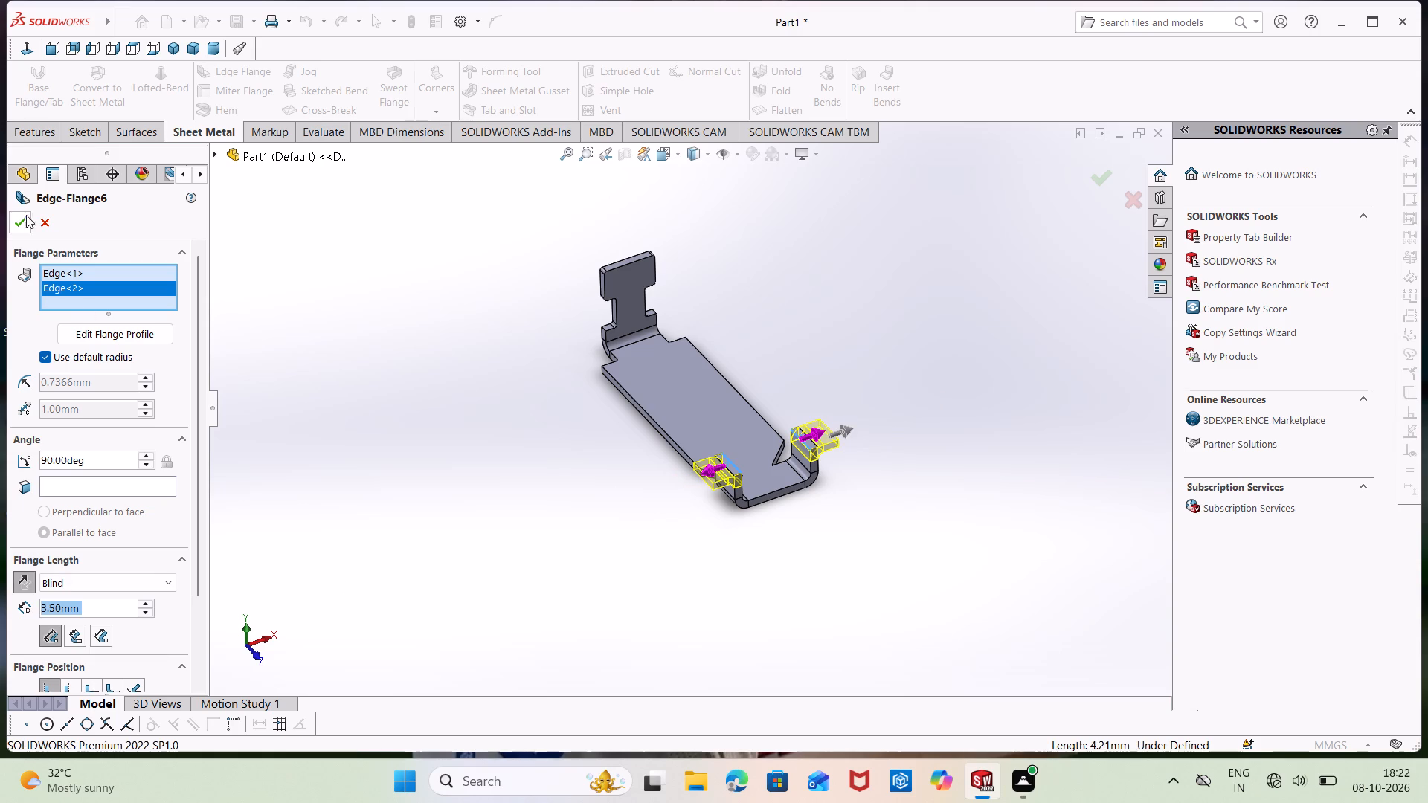
left_click(23, 225)
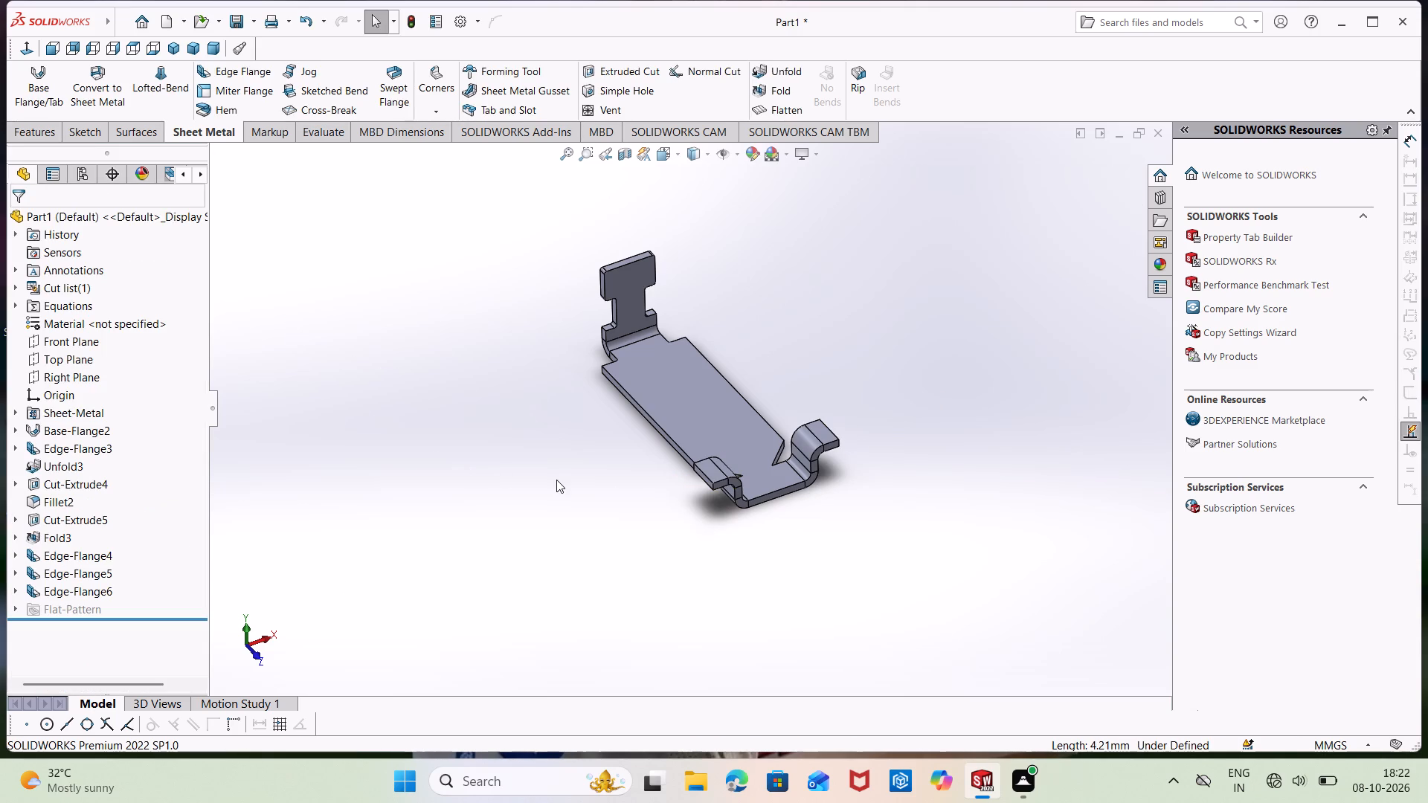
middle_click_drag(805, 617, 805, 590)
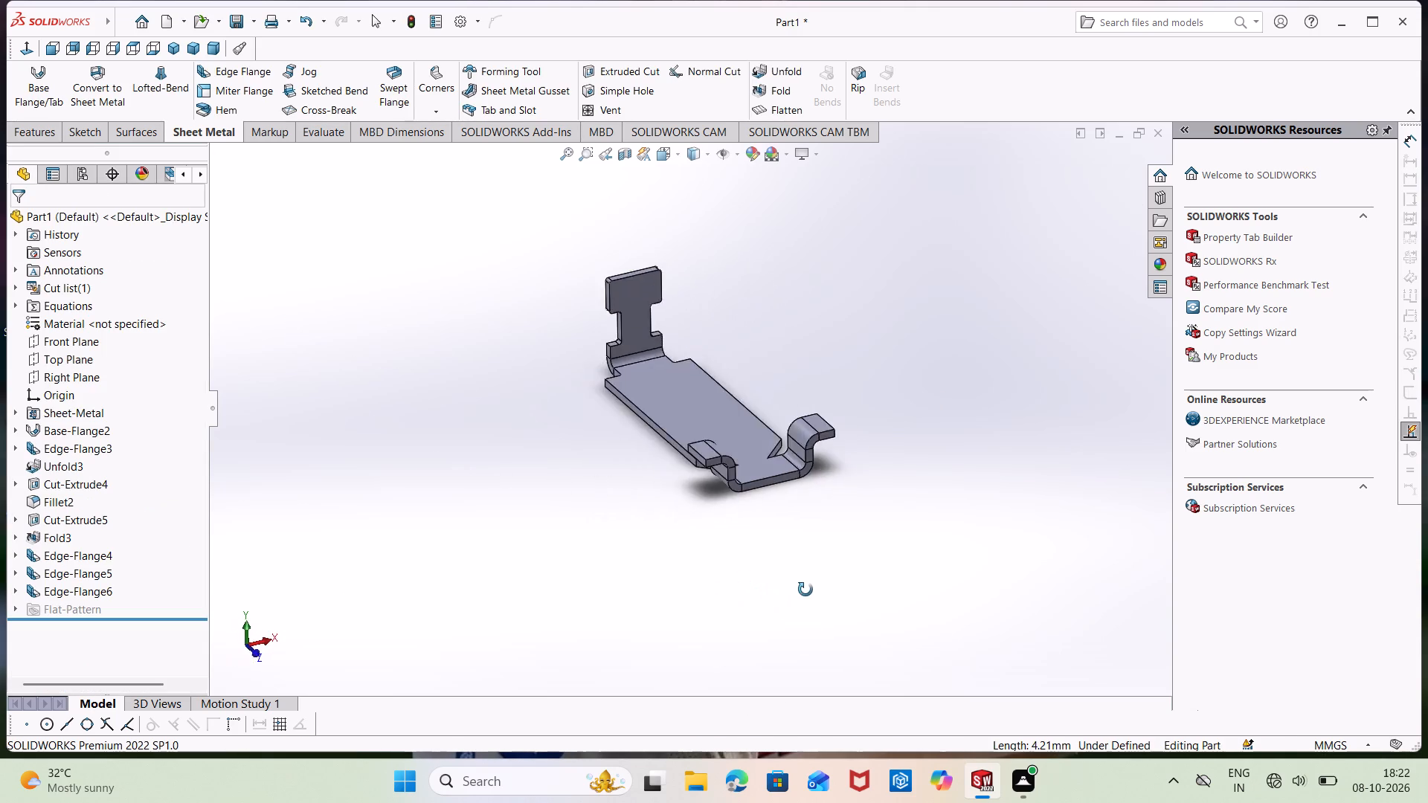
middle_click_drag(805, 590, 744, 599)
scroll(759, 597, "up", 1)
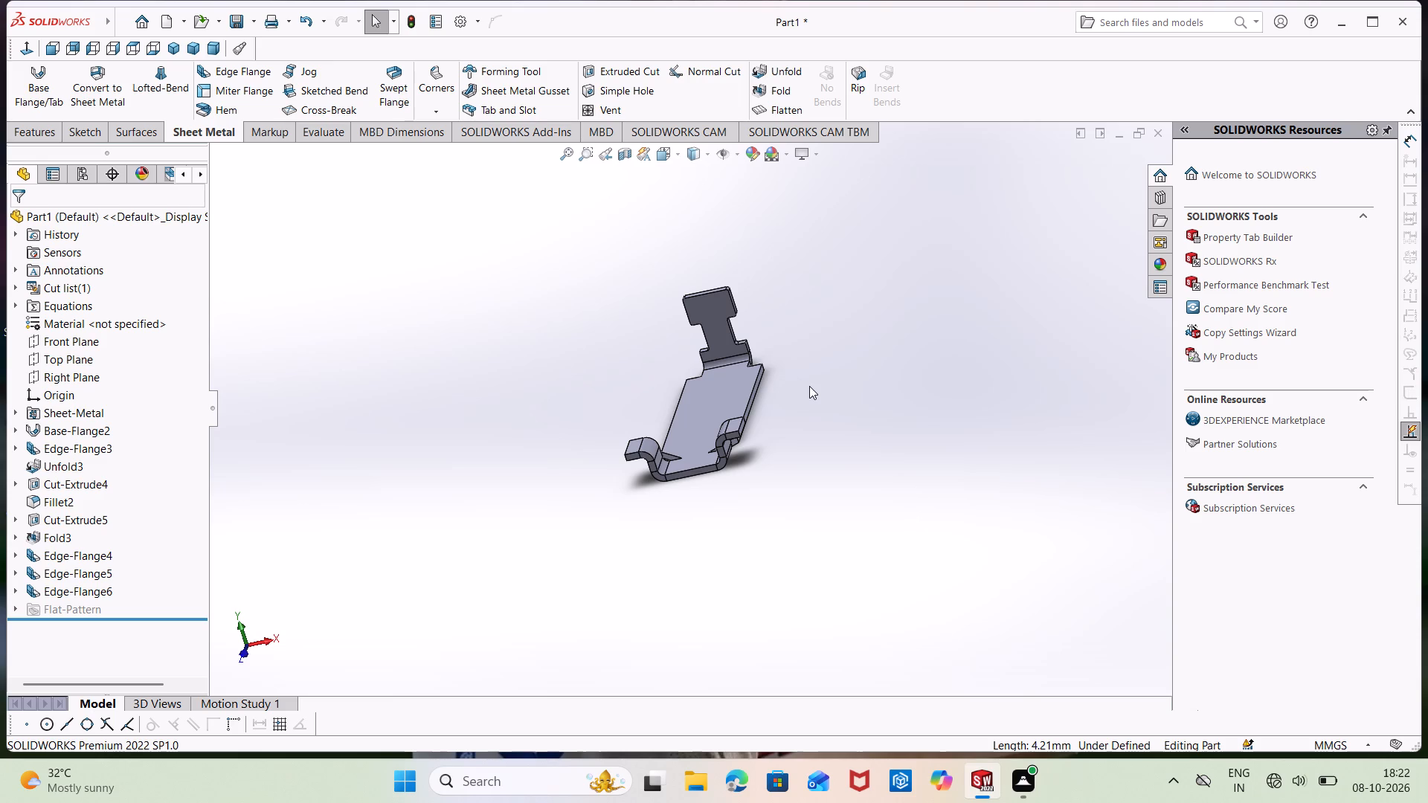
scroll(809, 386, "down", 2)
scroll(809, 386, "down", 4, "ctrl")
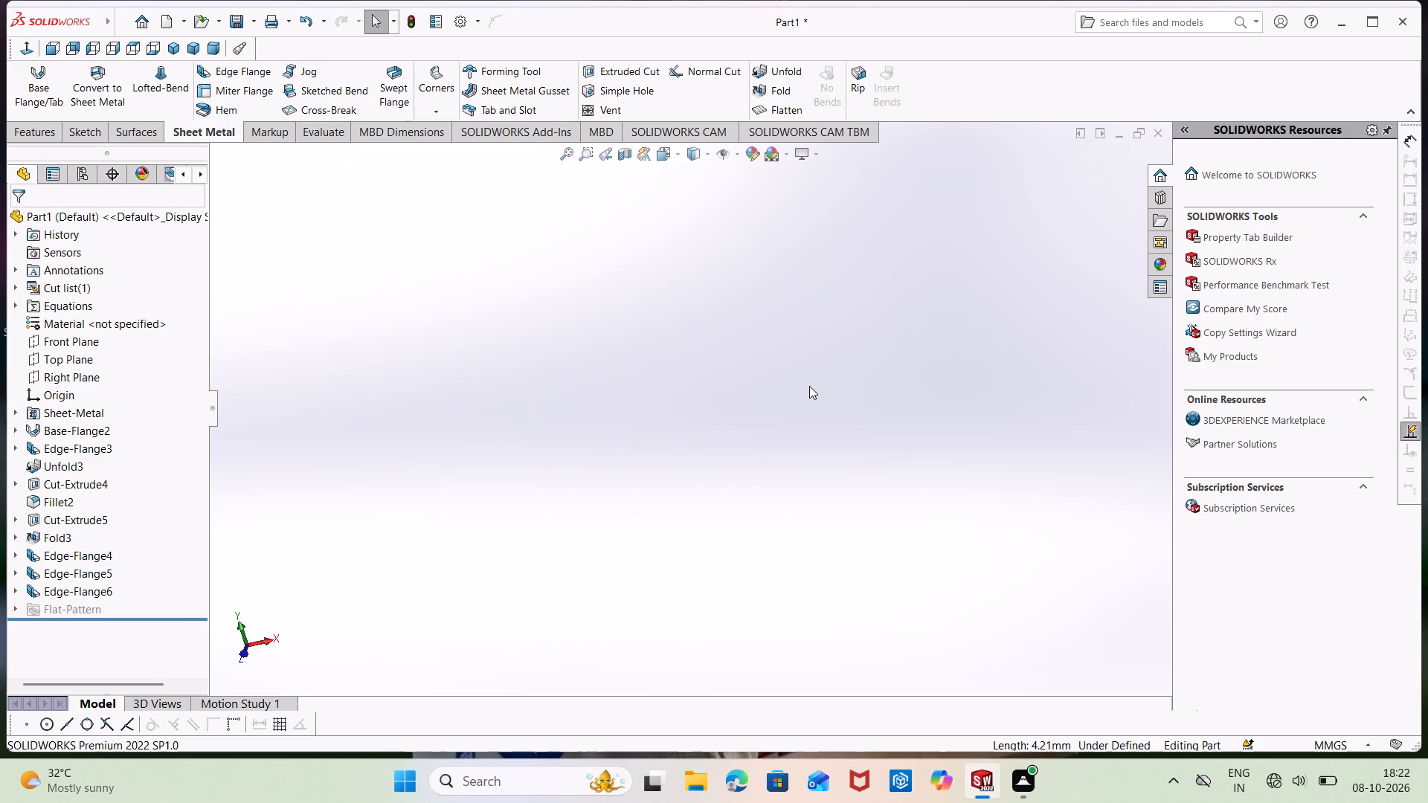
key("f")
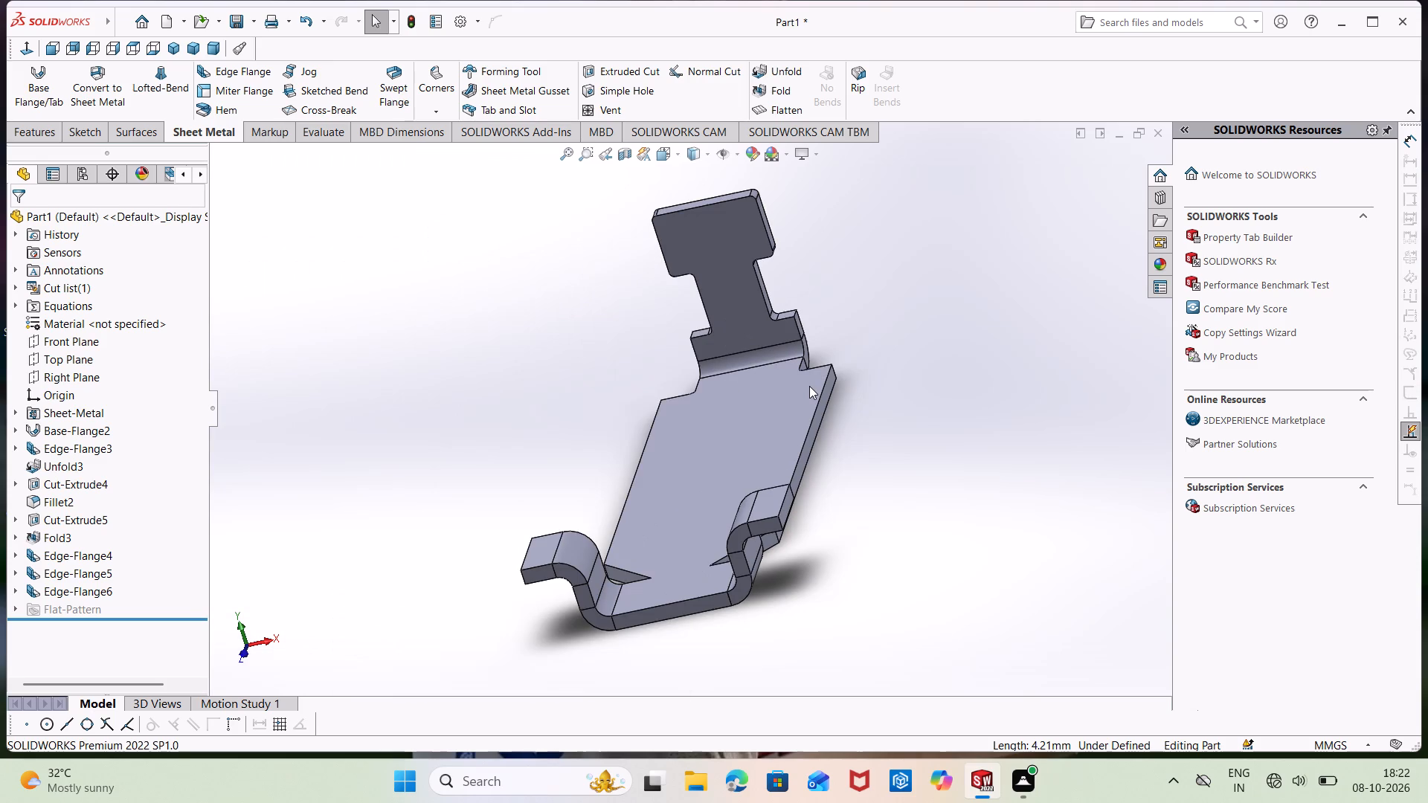
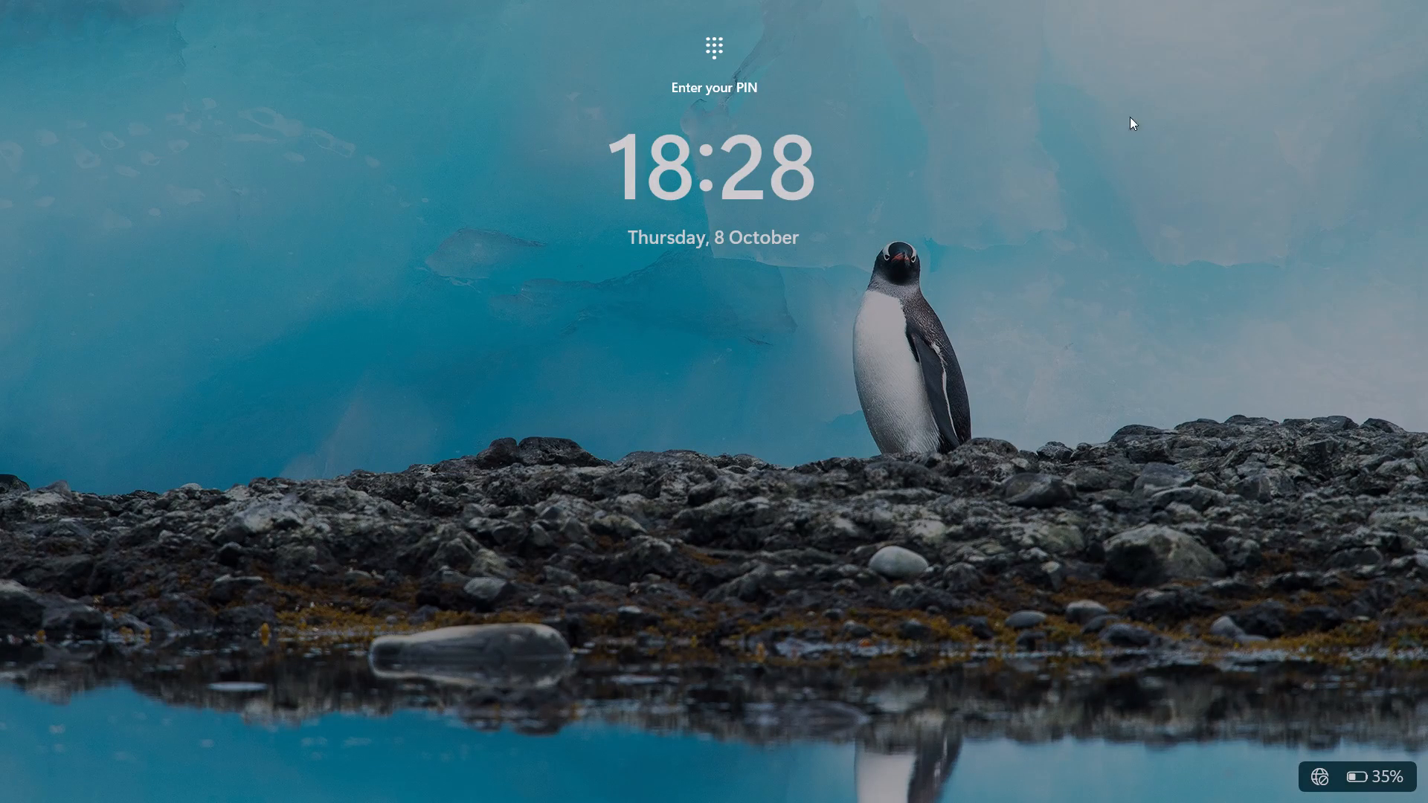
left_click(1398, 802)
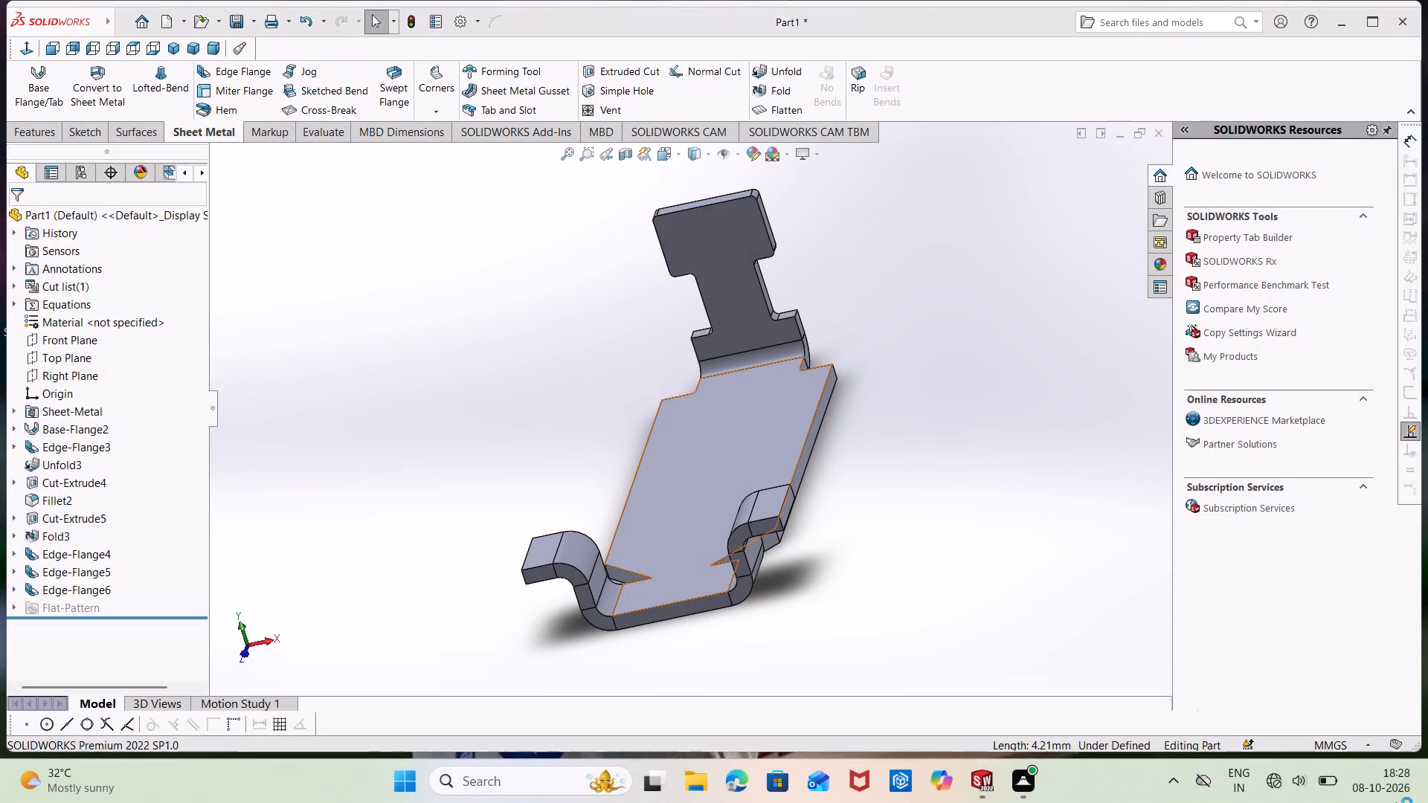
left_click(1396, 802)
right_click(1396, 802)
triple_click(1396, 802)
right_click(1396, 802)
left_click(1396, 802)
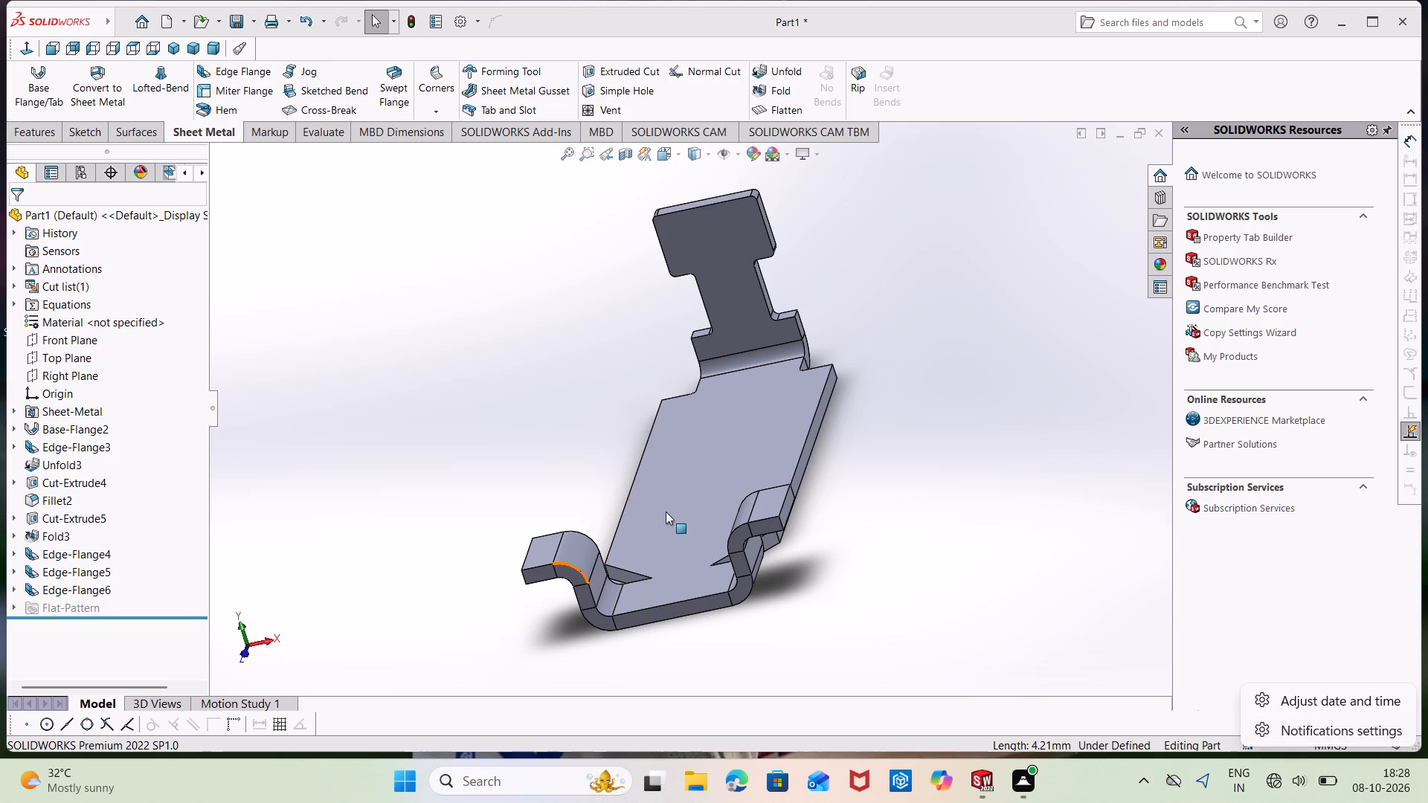
Save the sheet metal part as a SOLIDWORKS Part named ss in the assembly\1 folder on the Desktop.
middle_click_drag(448, 423, 530, 406)
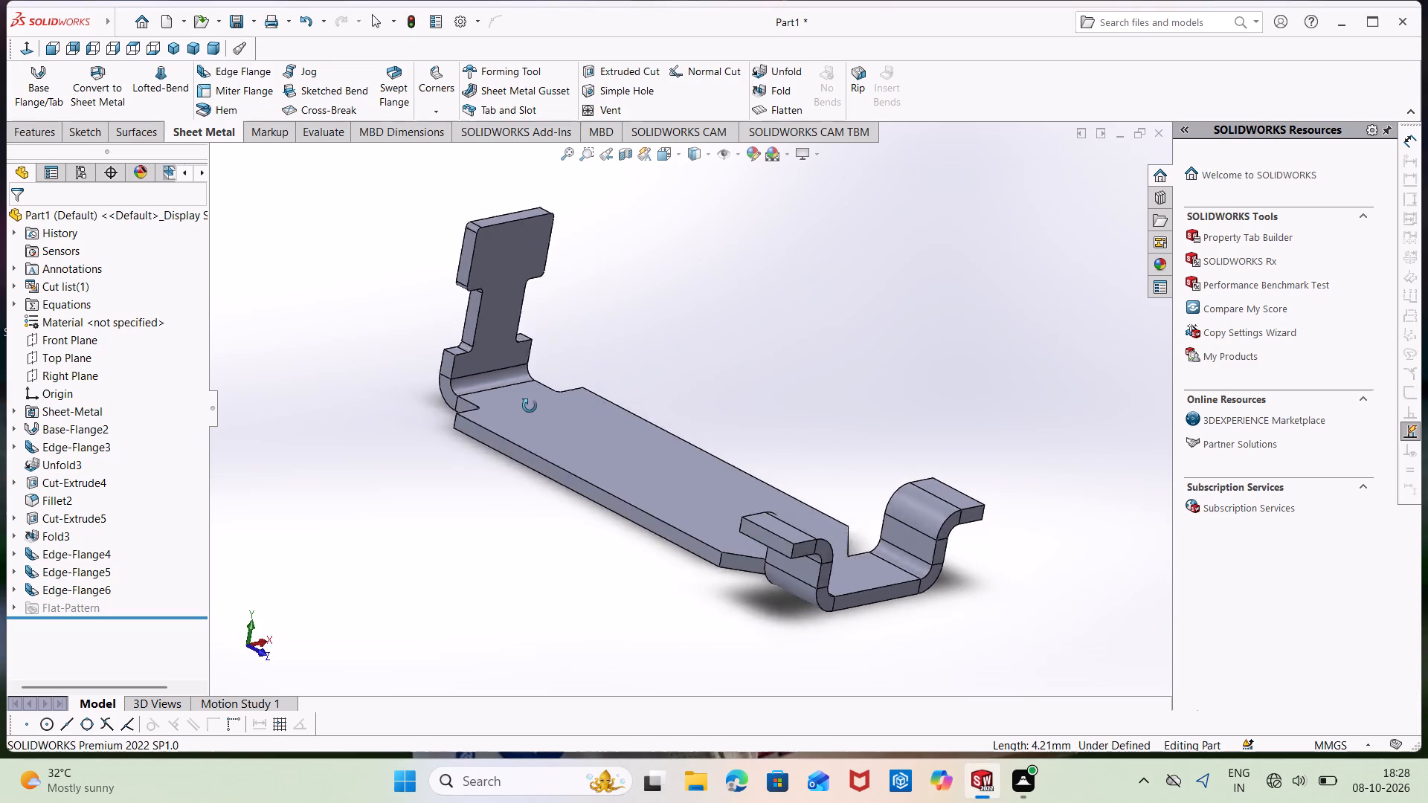
middle_click_drag(530, 406, 576, 413)
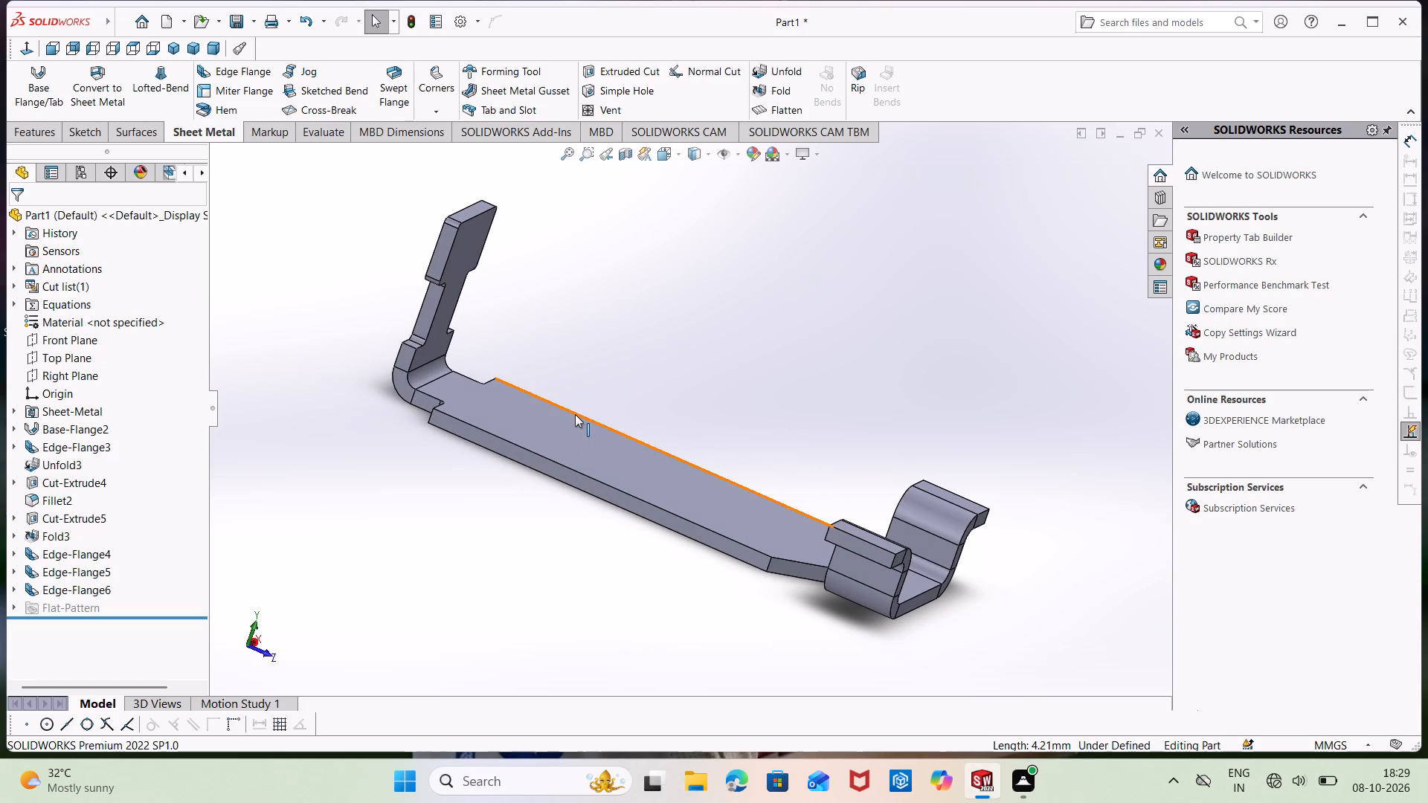
key("ctrl+7")
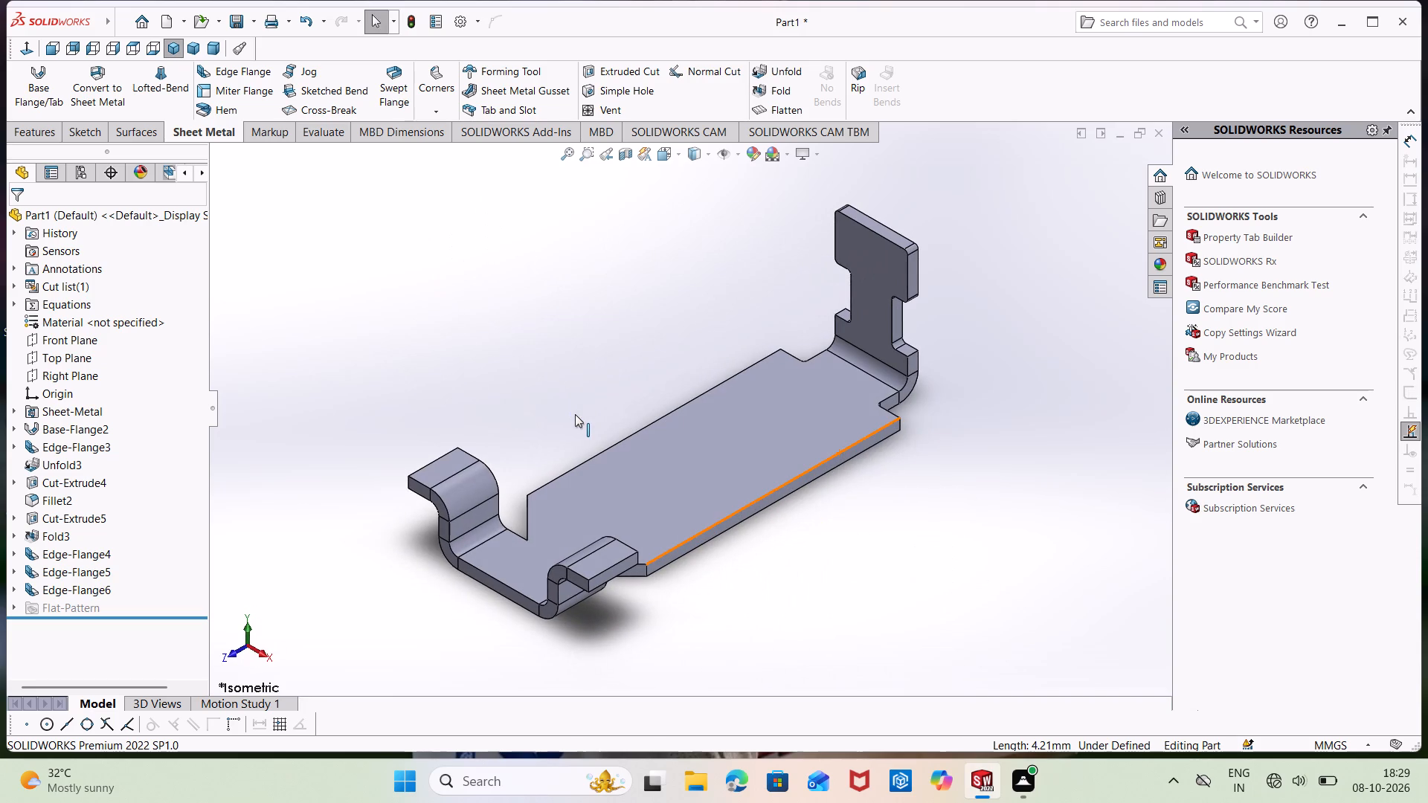
key("ctrl+s")
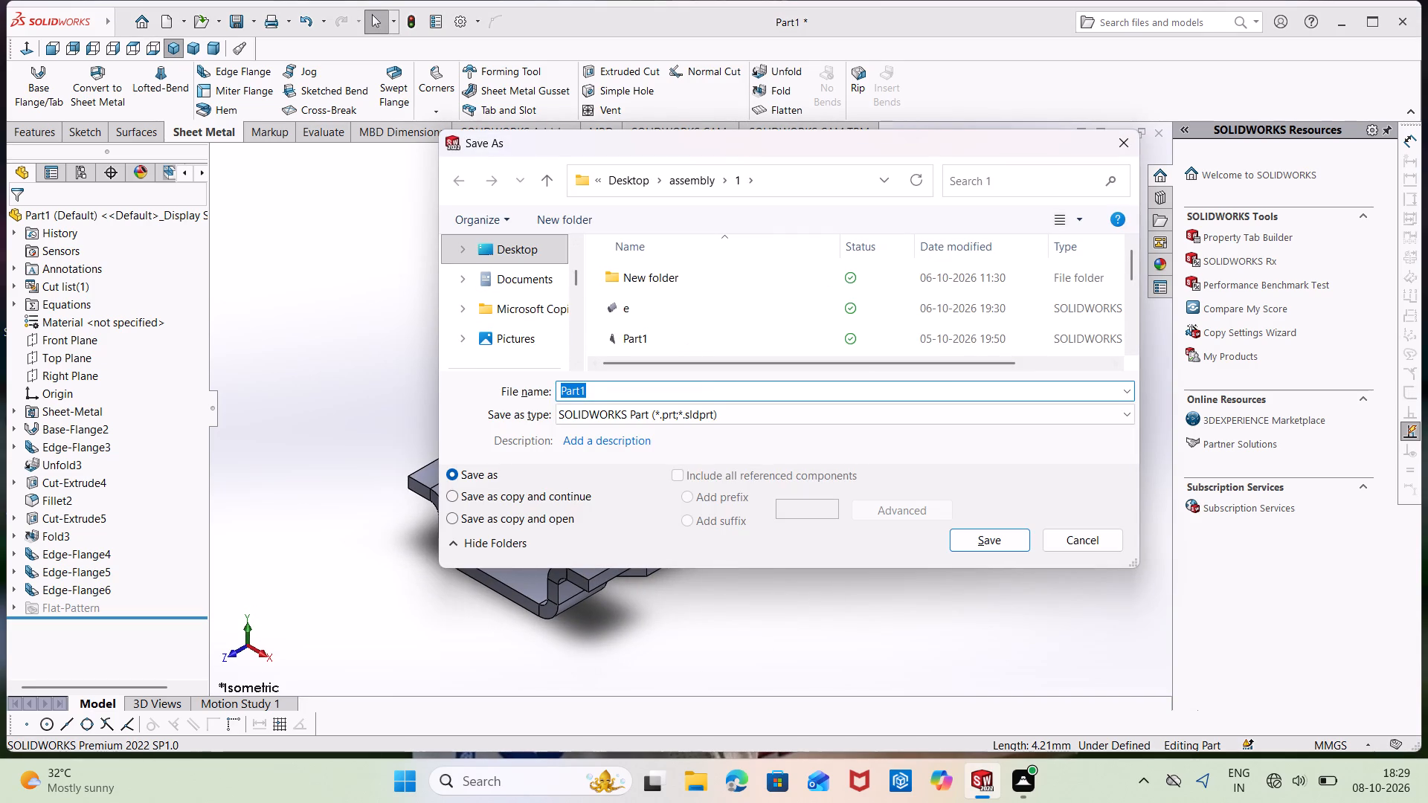